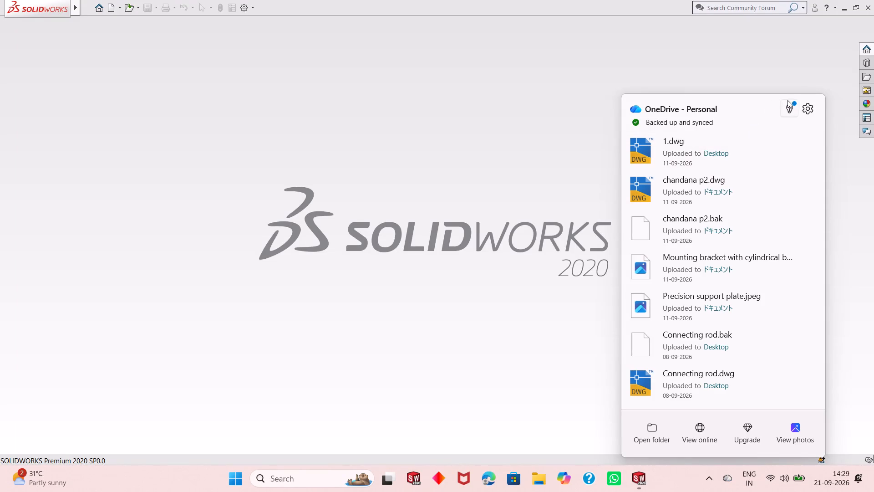
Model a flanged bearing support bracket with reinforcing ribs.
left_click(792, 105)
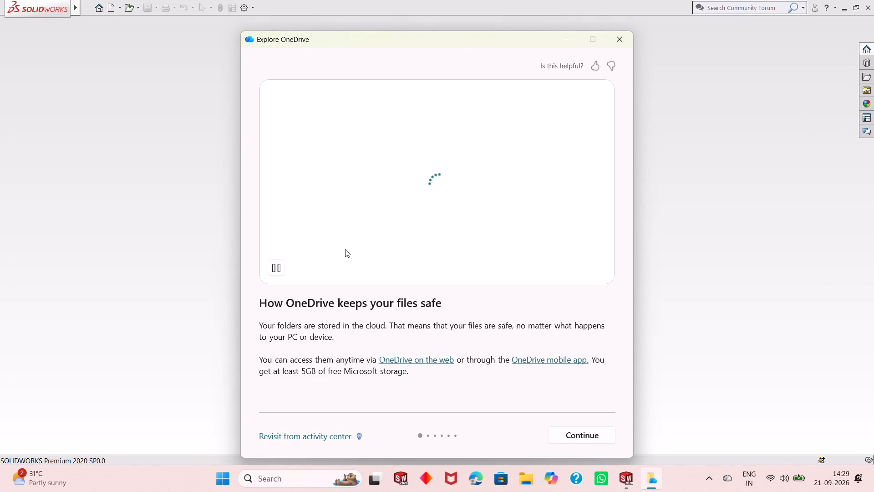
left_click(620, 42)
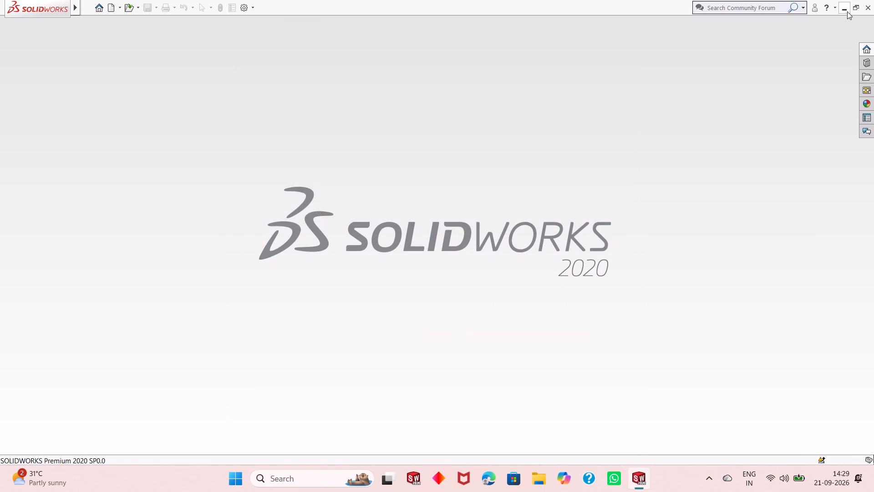
Minimize the SOLIDWORKS window and launch the Fuji application from the desktop.
left_click(844, 8)
double_click(162, 30)
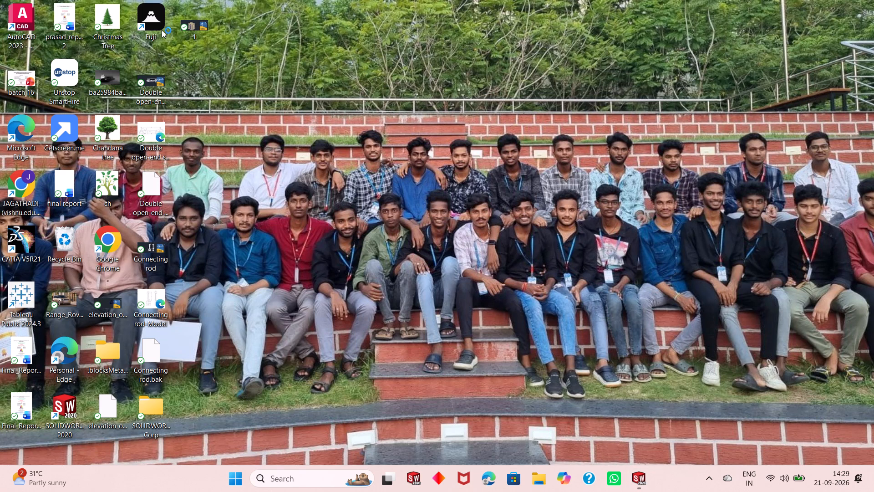
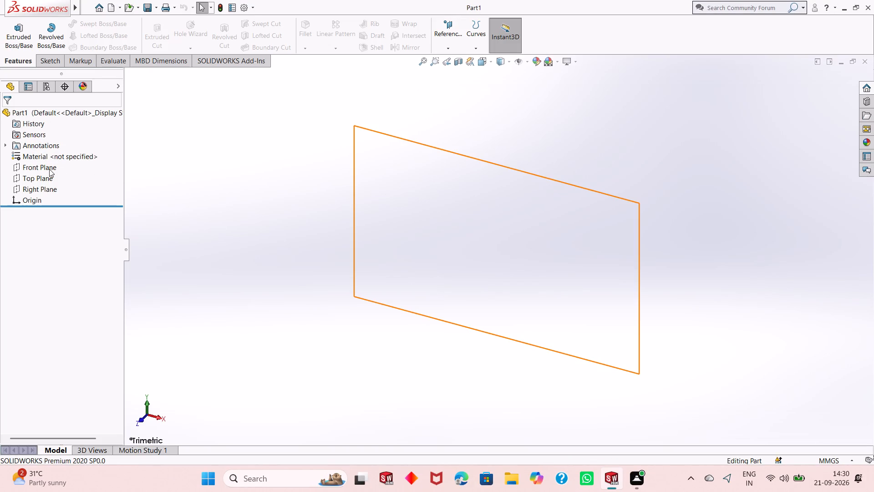
On the Front Plane, sketch connected lines from the origin: 50 mm horizontal toward +X, 12 mm vertically up, and 10 mm horizontal toward +X.
left_click(45, 168)
left_click(54, 157)
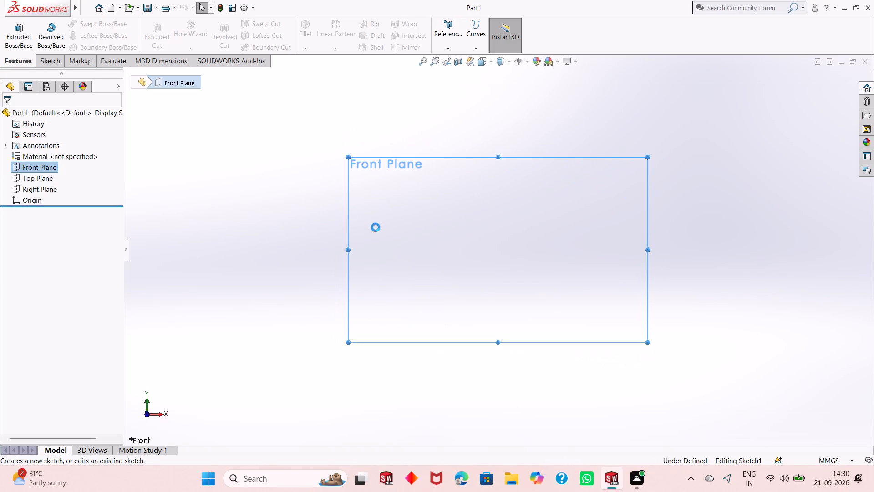
left_click(81, 24)
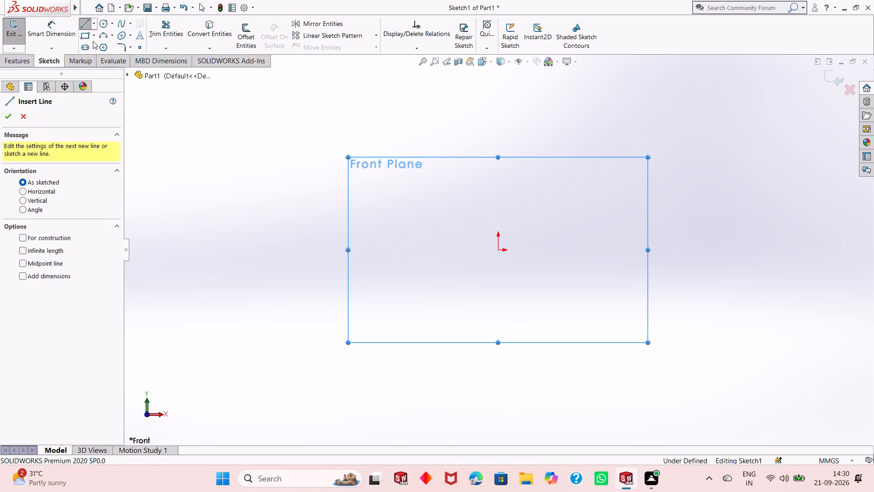
left_click(498, 249)
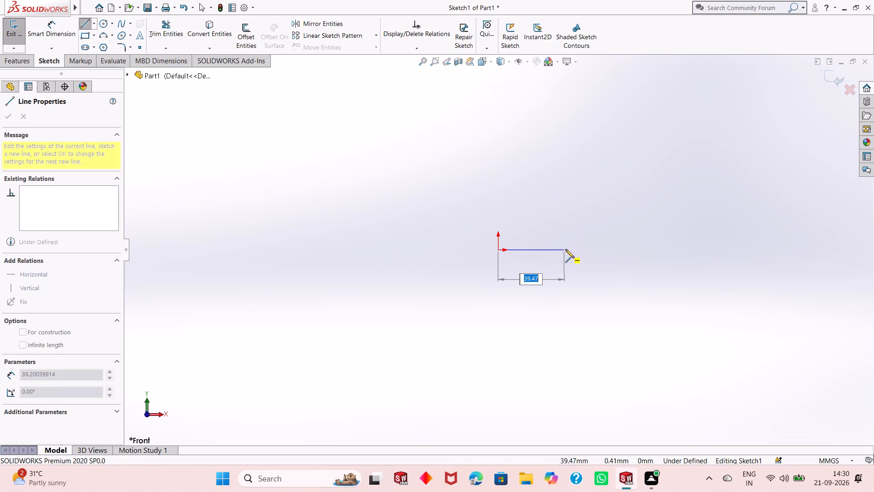
type("50")
key("Return")
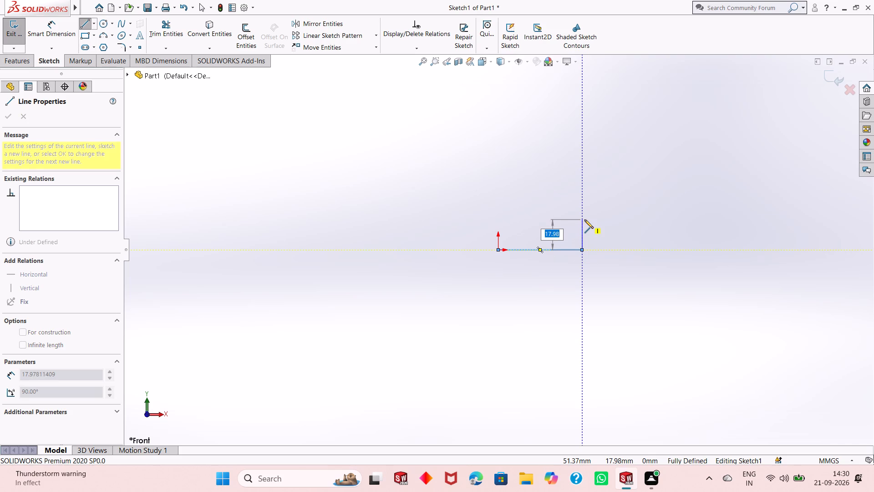
type("12")
key("Return")
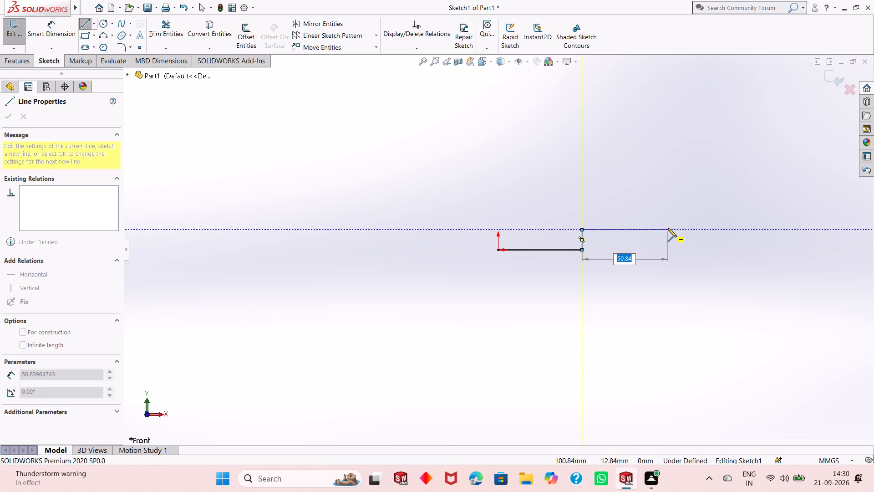
type("10")
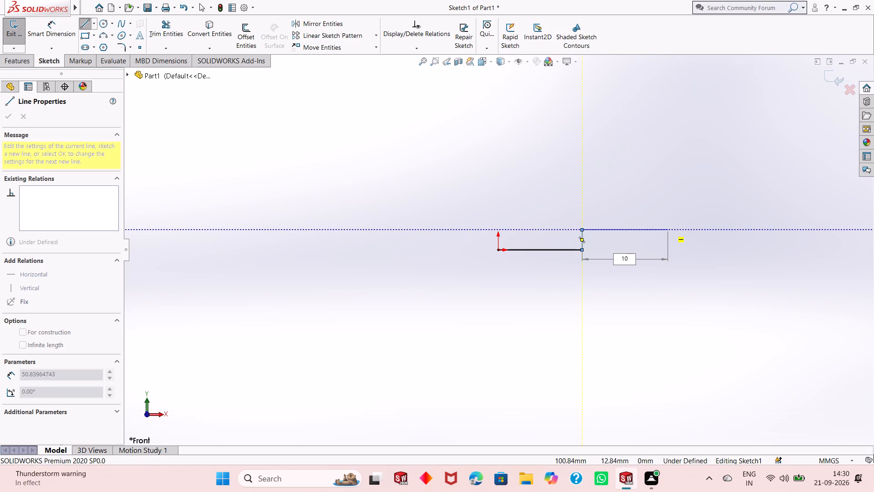
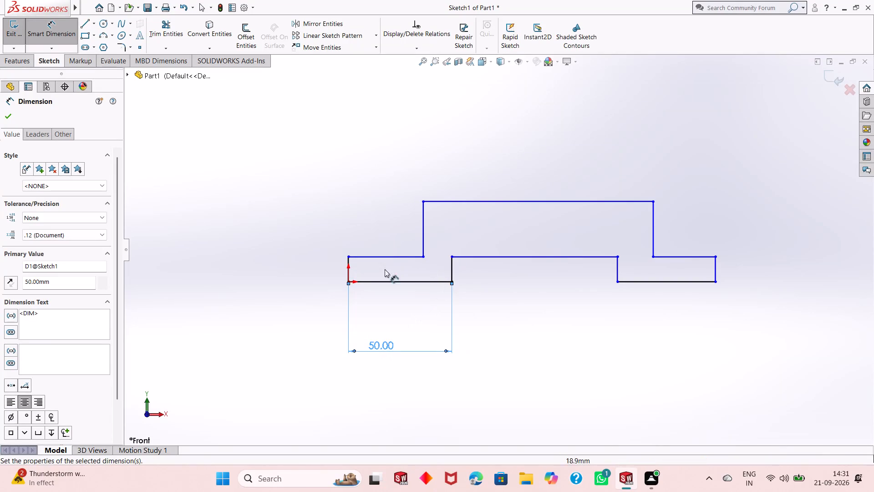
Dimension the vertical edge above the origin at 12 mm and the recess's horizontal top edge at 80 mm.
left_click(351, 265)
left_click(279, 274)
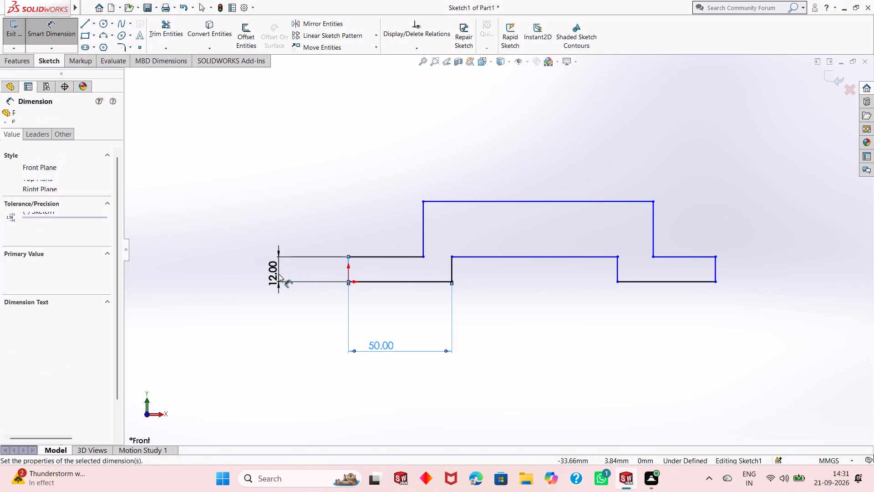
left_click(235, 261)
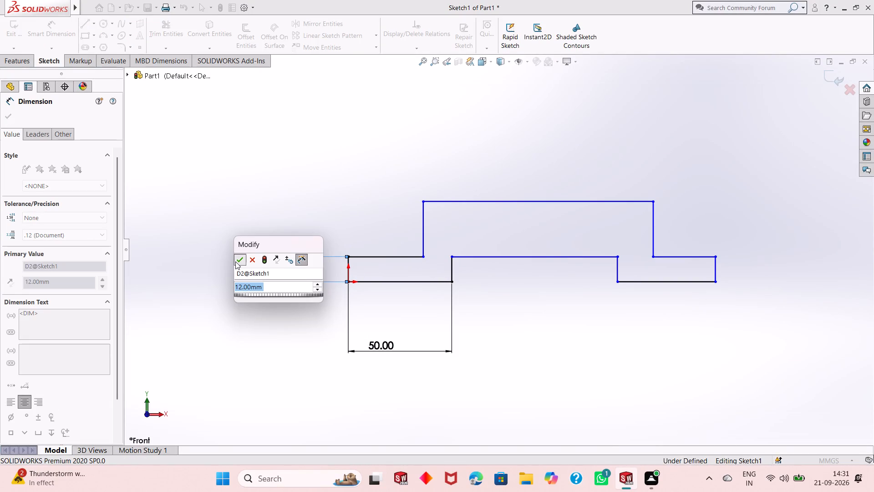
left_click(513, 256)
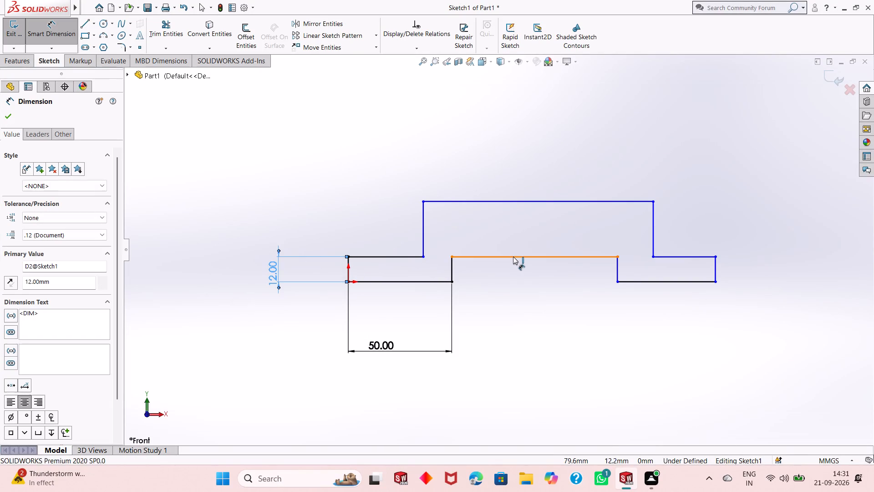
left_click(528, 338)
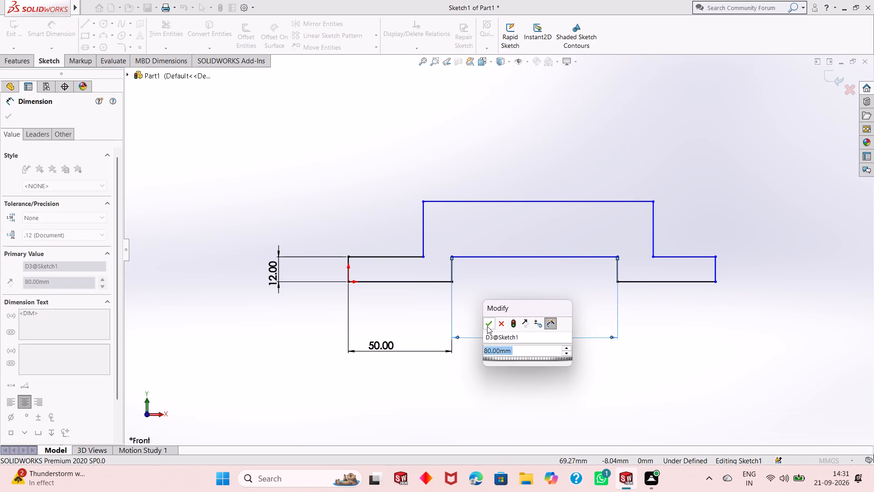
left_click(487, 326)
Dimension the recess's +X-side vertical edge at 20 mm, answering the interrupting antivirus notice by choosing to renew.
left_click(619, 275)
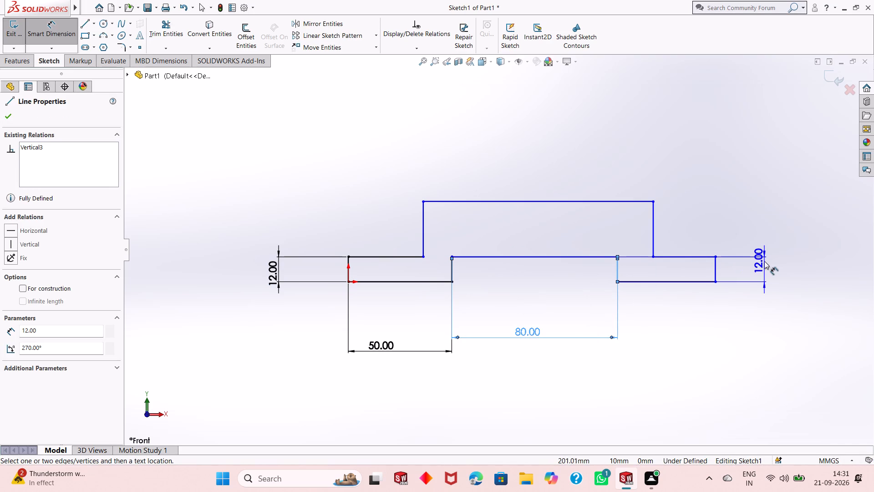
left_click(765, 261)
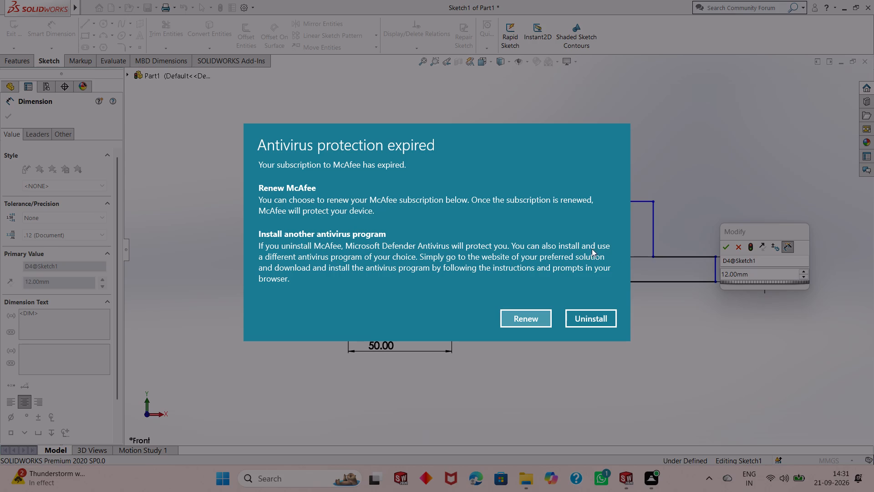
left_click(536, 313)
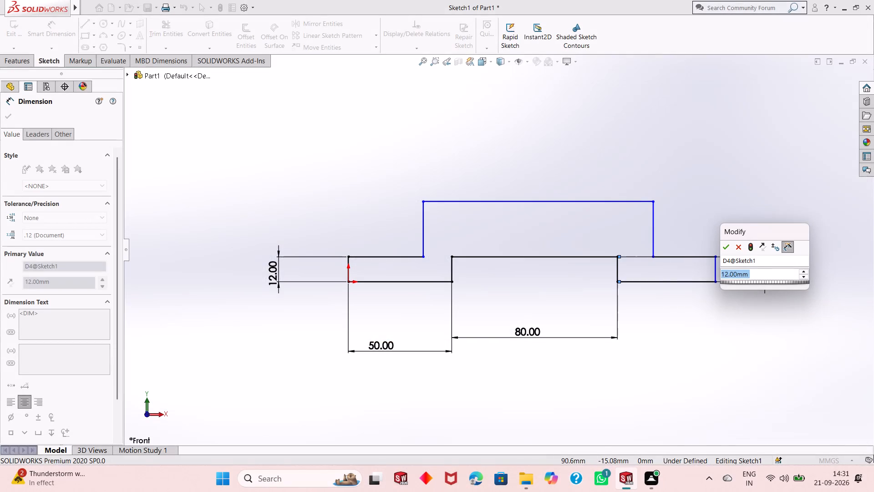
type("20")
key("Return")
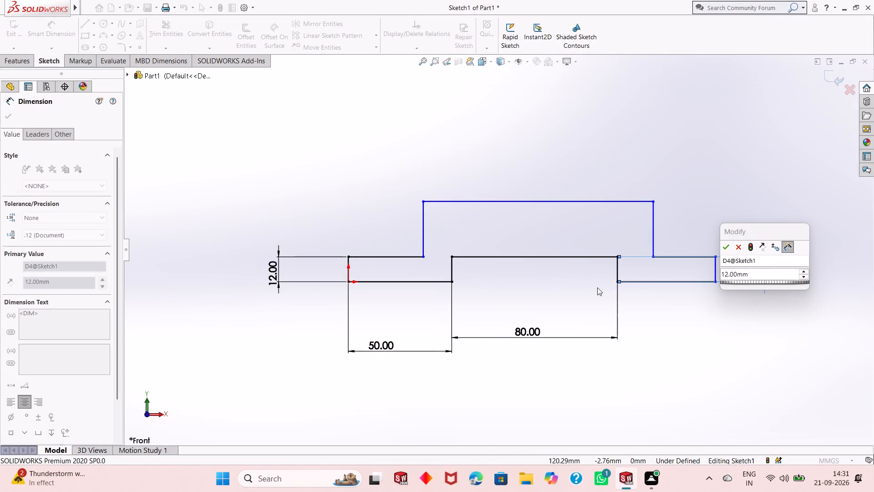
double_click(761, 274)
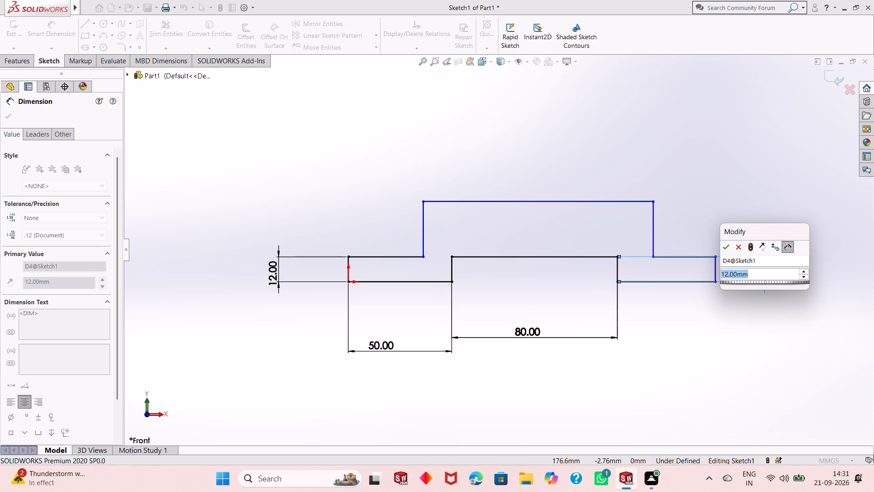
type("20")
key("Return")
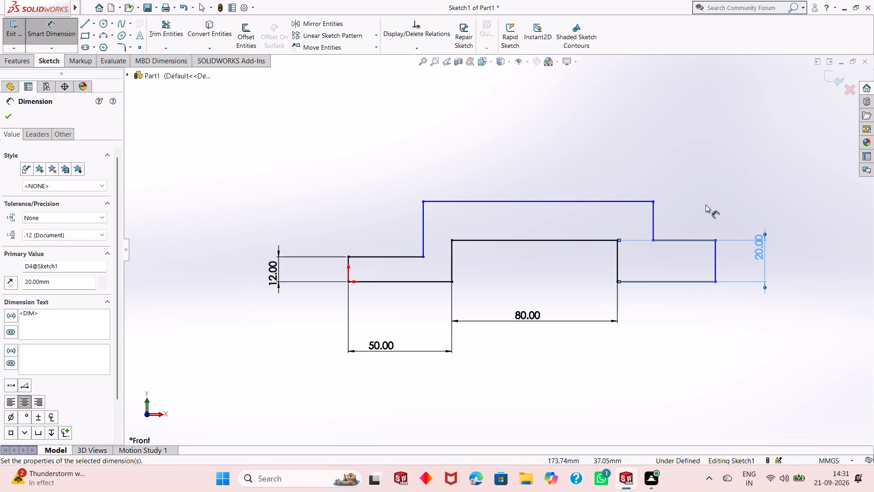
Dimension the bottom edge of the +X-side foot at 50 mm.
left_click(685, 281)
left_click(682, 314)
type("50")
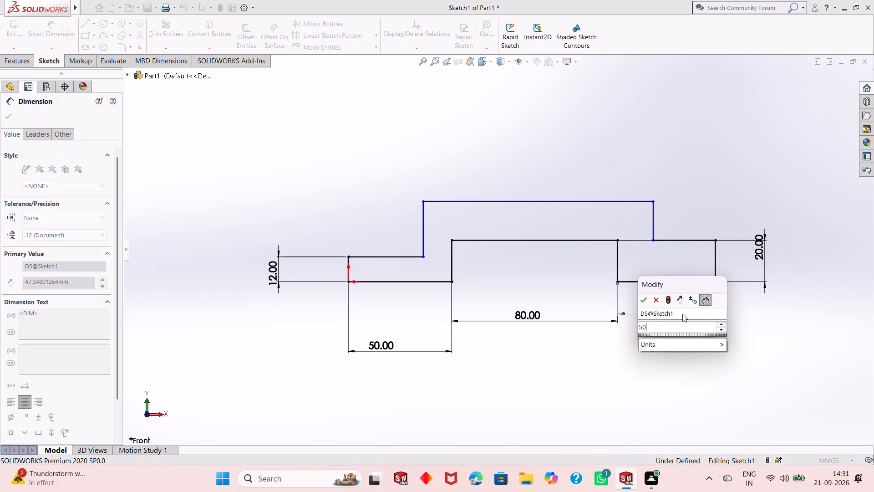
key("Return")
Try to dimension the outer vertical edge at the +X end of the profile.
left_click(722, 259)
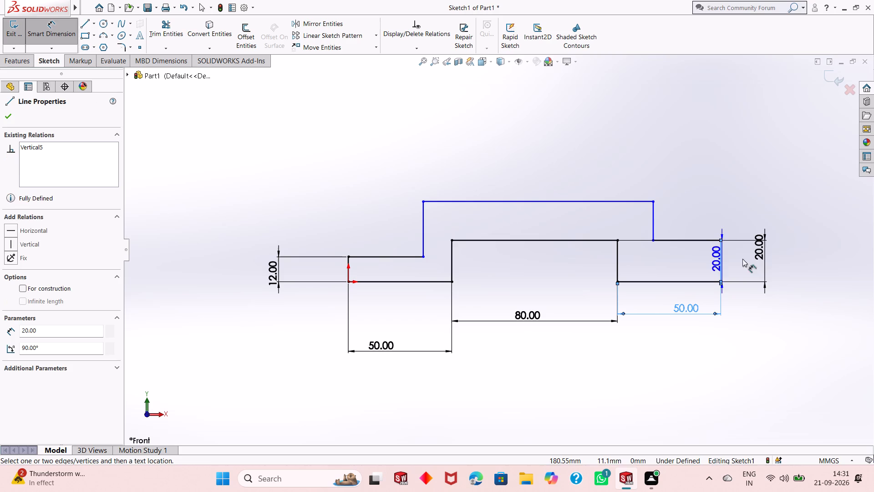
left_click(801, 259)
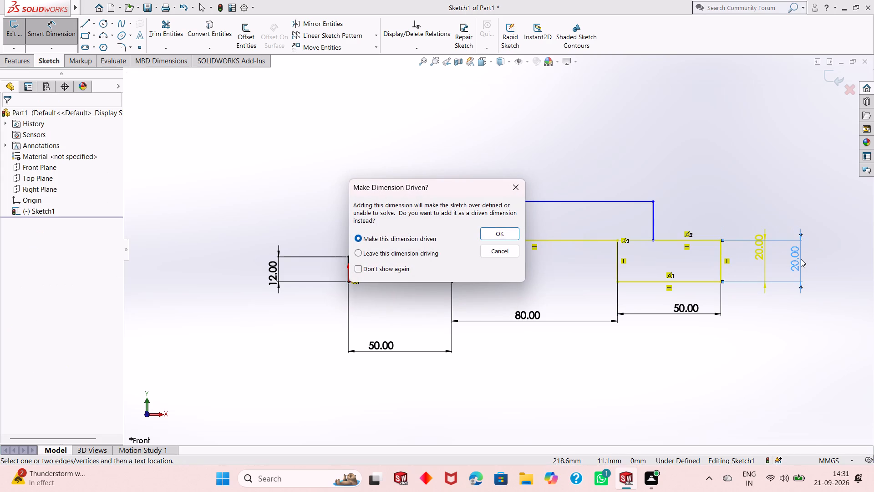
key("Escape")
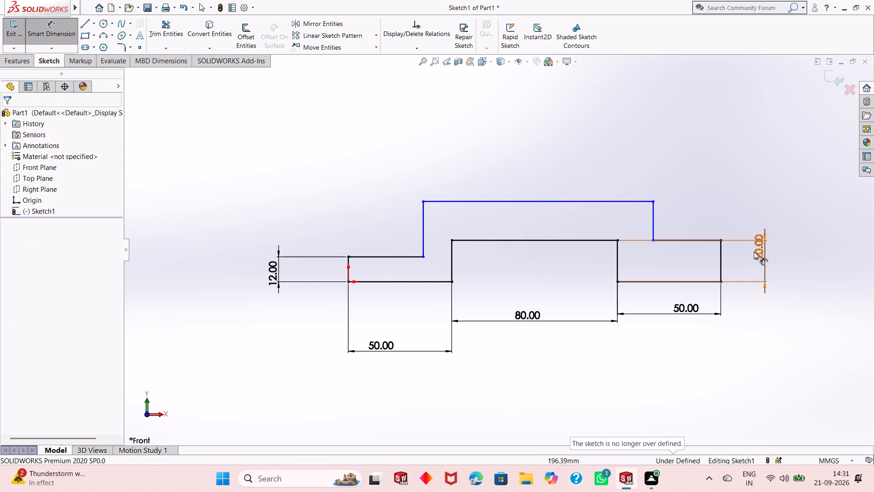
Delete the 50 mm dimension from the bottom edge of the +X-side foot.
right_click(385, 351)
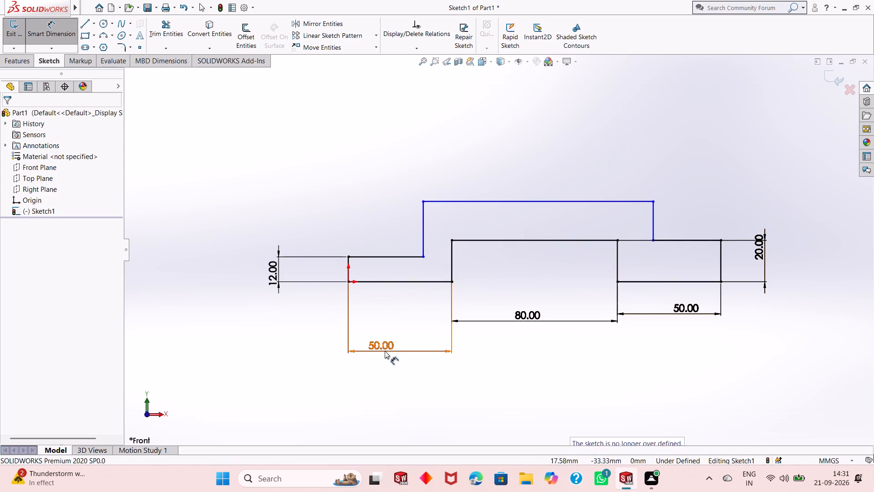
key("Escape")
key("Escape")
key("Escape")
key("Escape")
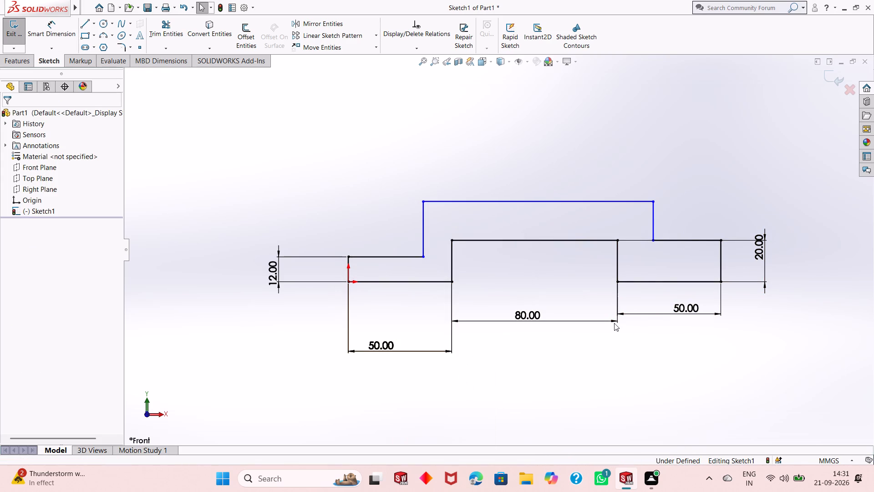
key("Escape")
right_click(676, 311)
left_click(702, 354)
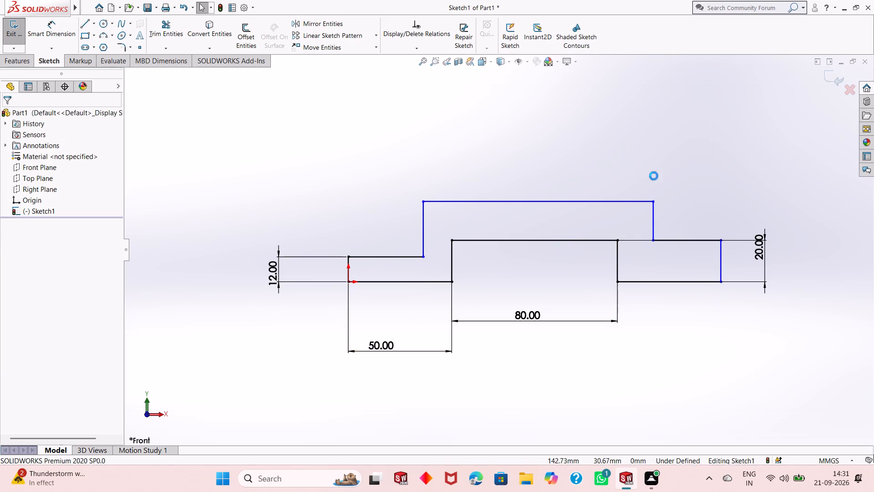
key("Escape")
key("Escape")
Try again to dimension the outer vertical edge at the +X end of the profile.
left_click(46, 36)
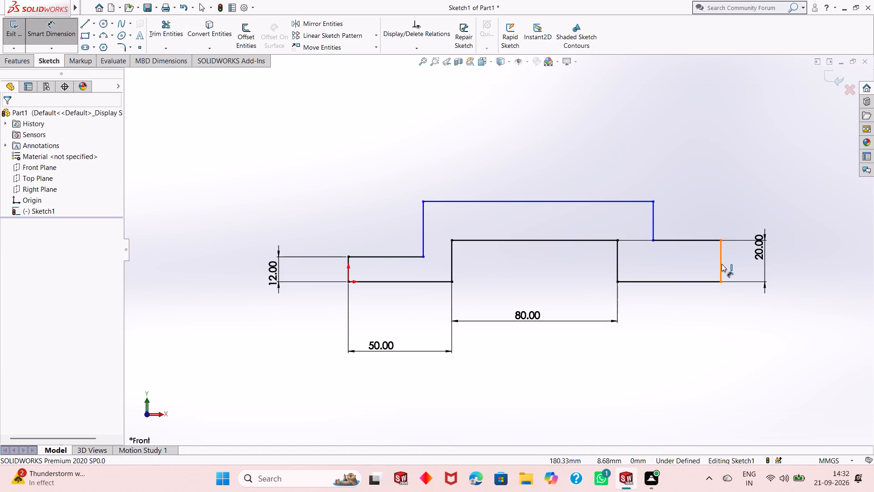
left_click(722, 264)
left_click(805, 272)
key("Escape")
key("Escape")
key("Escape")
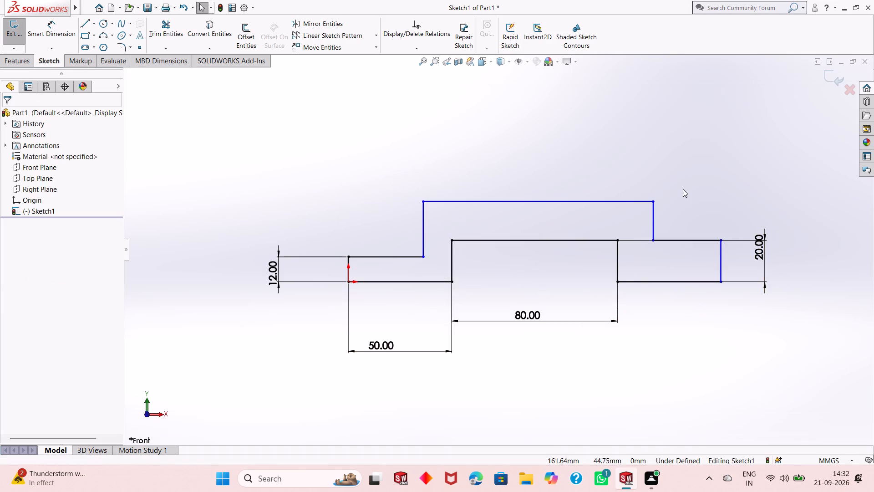
Undo the dimensions and the upper outline, back to the bottom line of the +X-side foot.
key("ctrl+z")
key("ctrl+z")
key("ctrl+z")
key("ctrl+z")
key("ctrl+z")
key("ctrl+z")
key("ctrl+z")
key("ctrl+z")
key("ctrl+z")
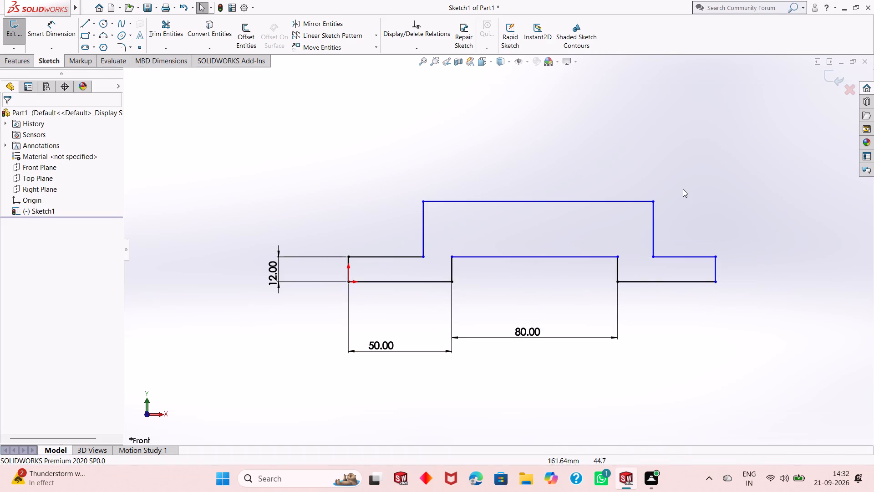
key("ctrl+z")
key("ctrl+z")
key("ctrl+z")
key("ctrl+z")
key("ctrl+z")
key("ctrl+z")
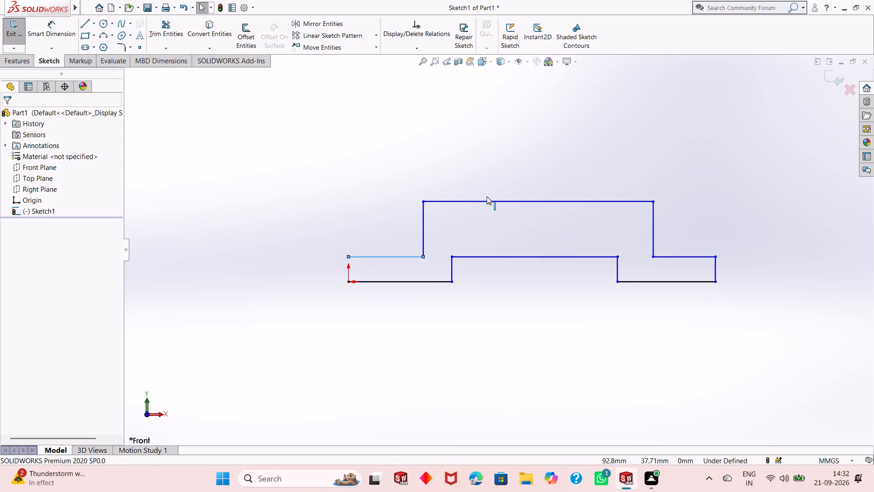
key("ctrl+z")
key("ctrl+z")
key("ctrl+z")
key("ctrl+z")
key("ctrl+z")
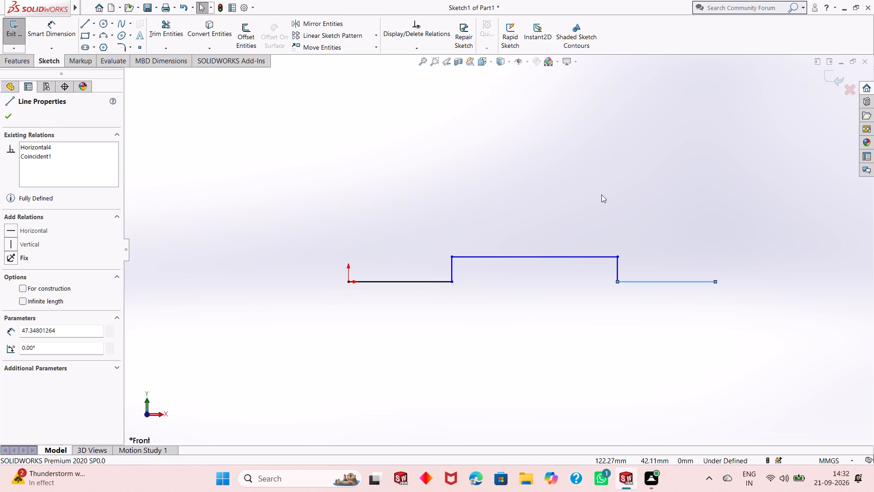
From the +X end of the bottom line, sketch connected lines 12 mm vertically up, 38 mm toward -X, and 20 mm vertically up.
key("l")
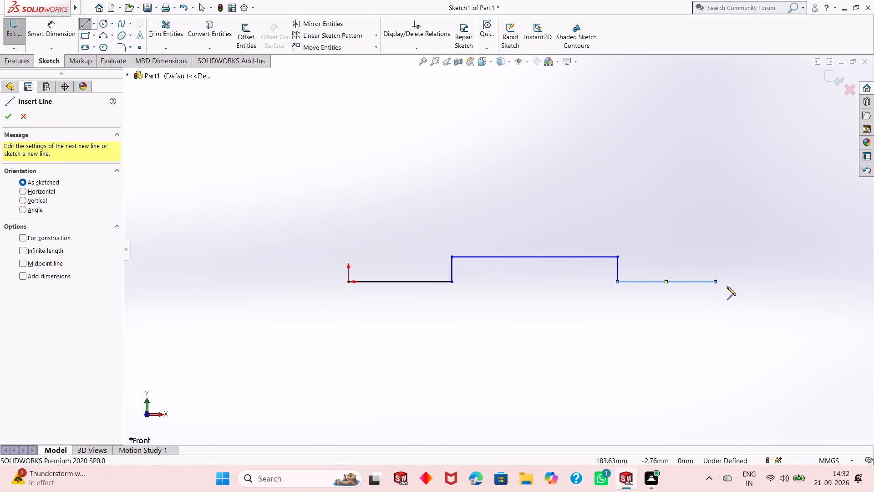
left_click(715, 283)
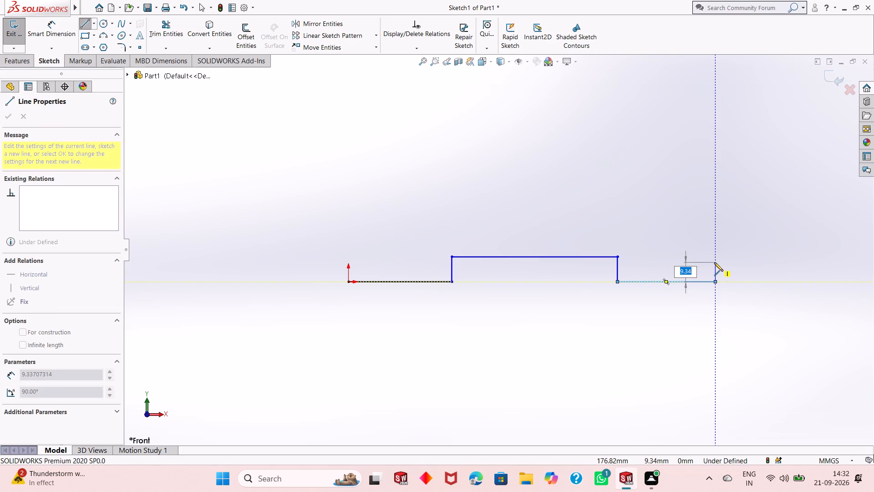
type("12")
key("Return")
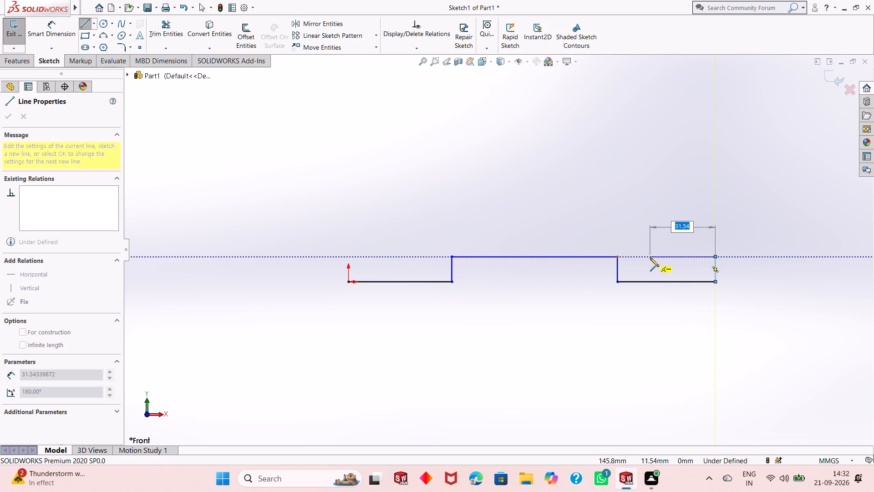
type("38")
key("Return")
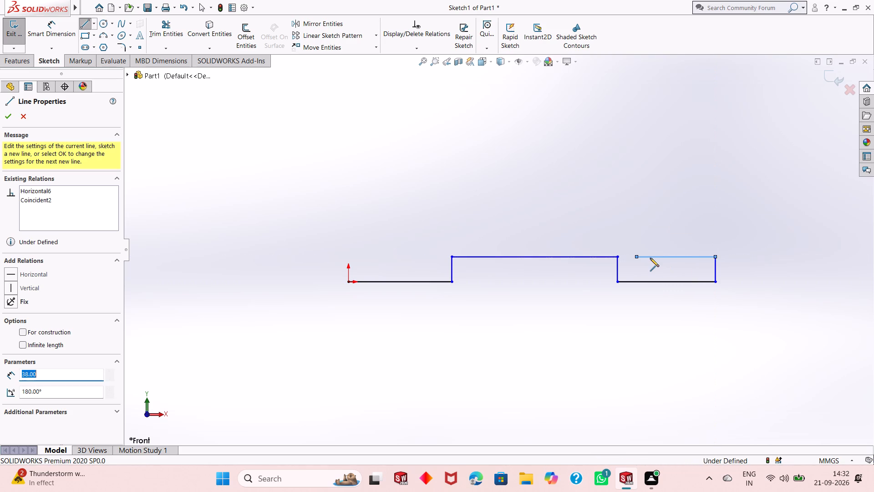
type("20")
key("Return")
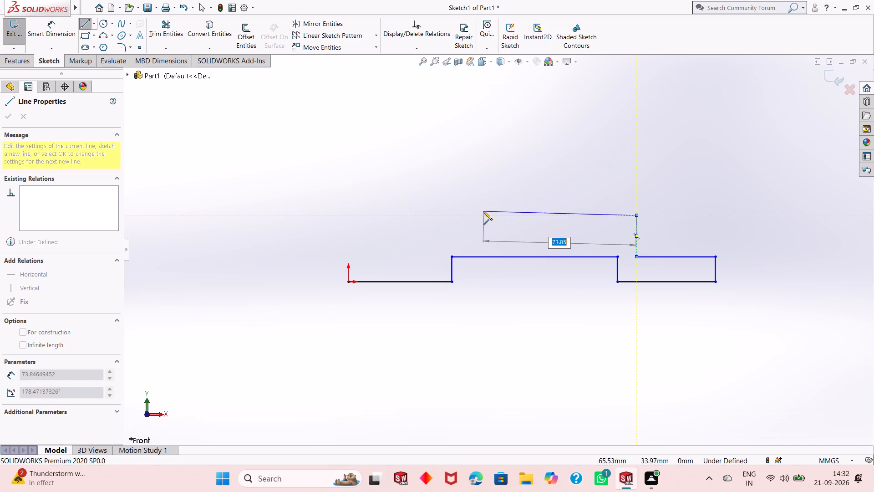
Continue the outline 104 mm toward -X and 20 mm down, then horizontally to above the origin, and close it at the origin.
type("104")
key("Return")
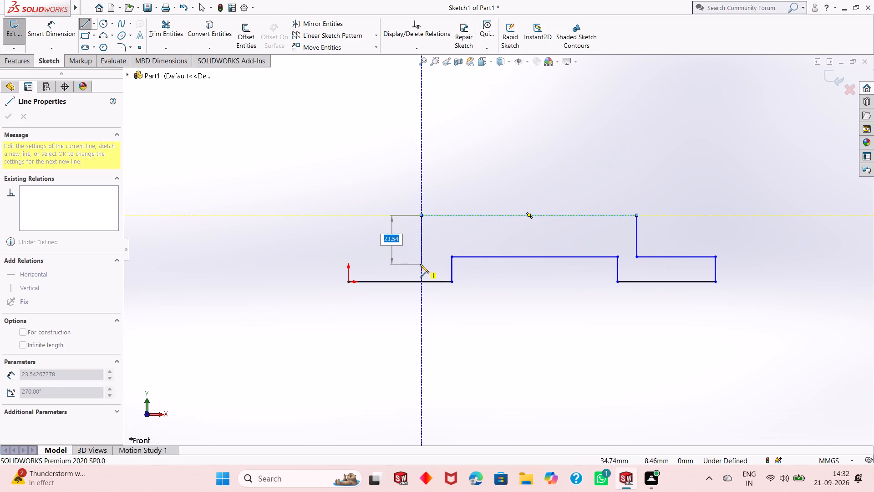
type("20")
key("Return")
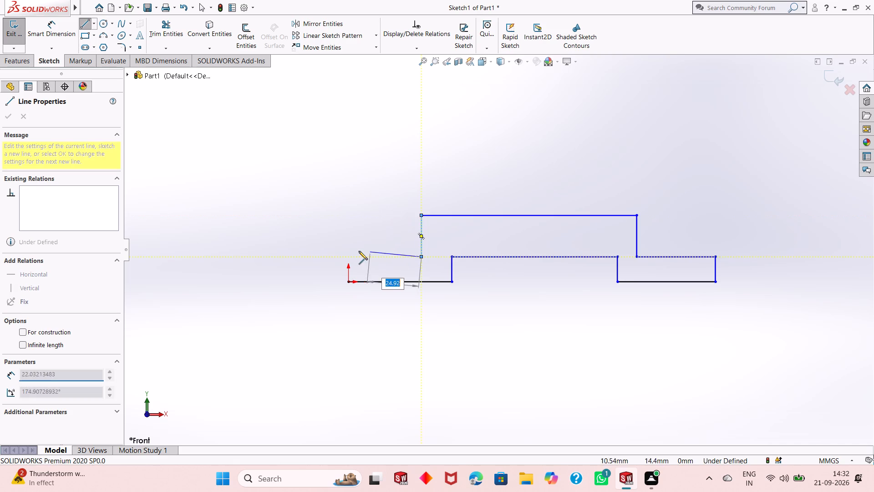
left_click(348, 256)
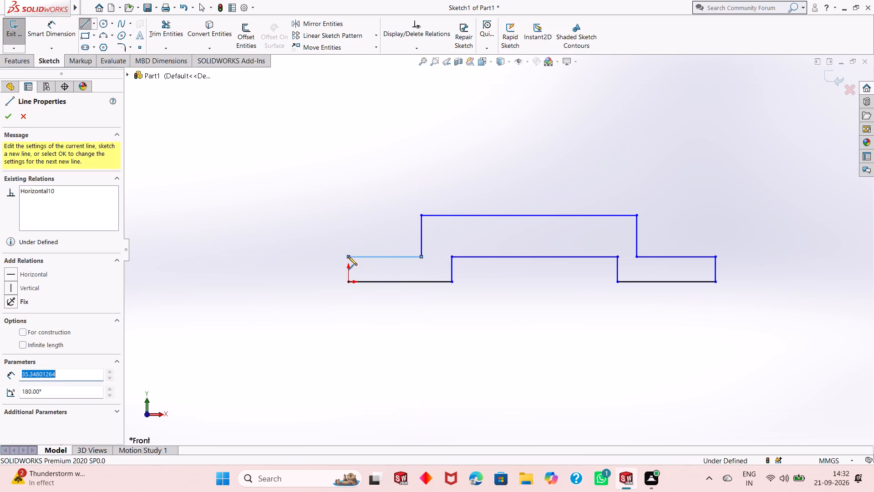
left_click(350, 282)
right_click(361, 318)
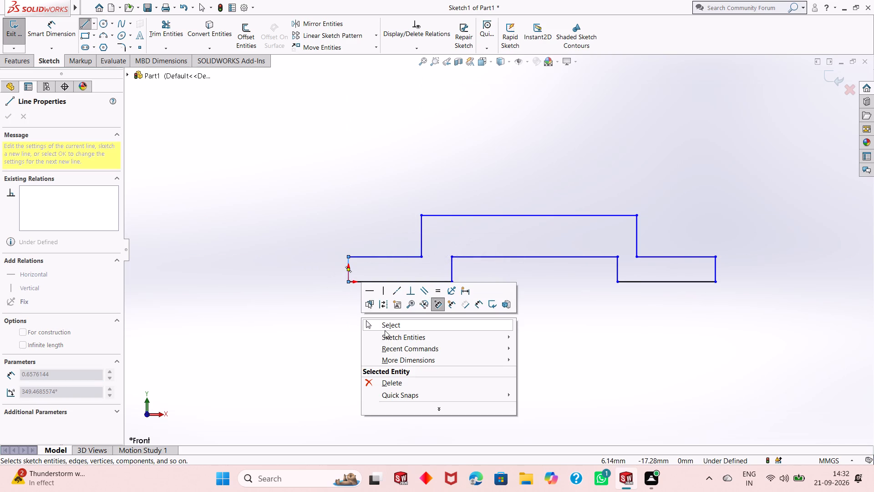
left_click(387, 323)
Dimension the vertical edge above the origin at 12 mm.
scroll(376, 288, "up", 2)
scroll(548, 235, "down", 2)
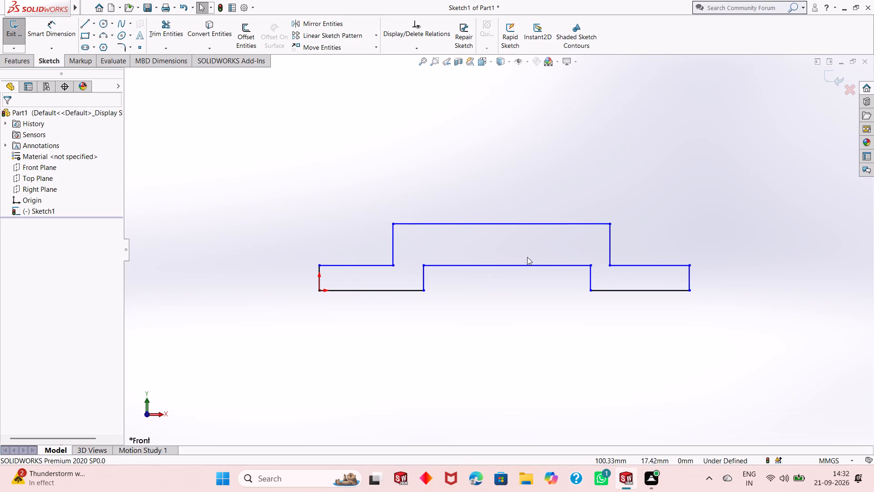
scroll(455, 268, "up", 2)
scroll(594, 260, "down", 2)
scroll(569, 251, "up", 2)
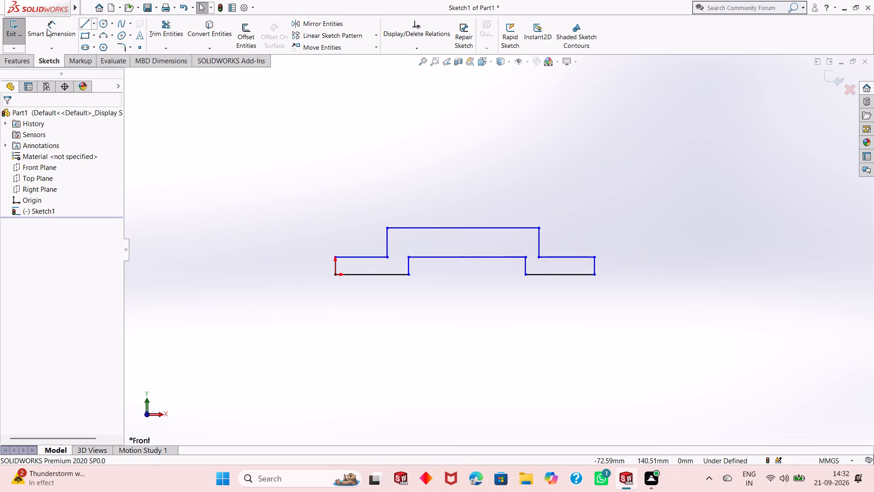
left_click(30, 35)
left_click(337, 262)
left_click(275, 272)
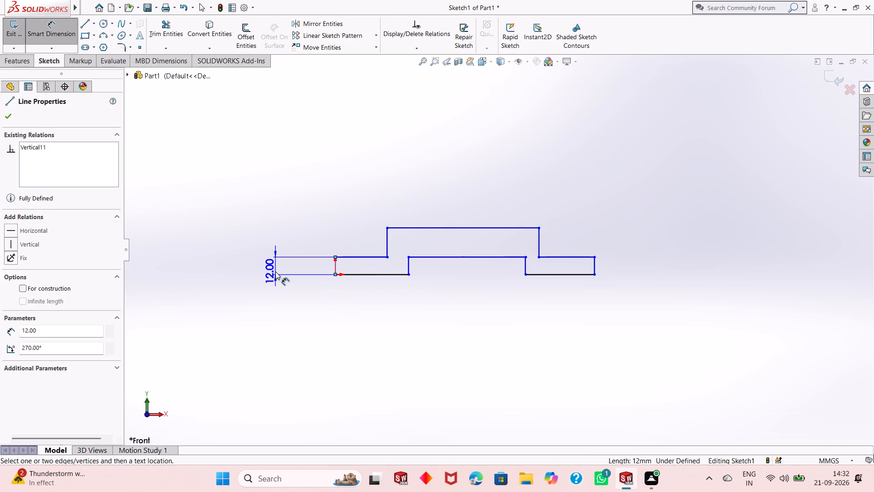
left_click(235, 260)
Dimension the bottom line of the foot at the origin at 50 mm.
left_click(377, 279)
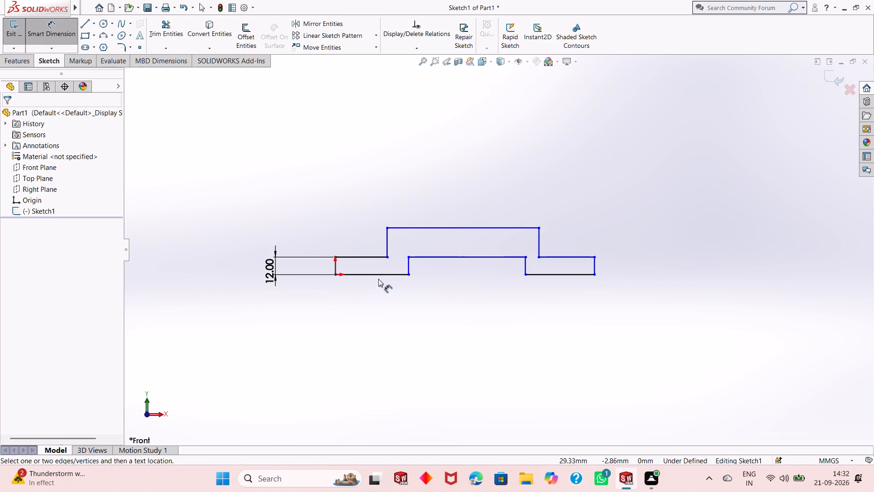
left_click(379, 277)
left_click(366, 309)
left_click(325, 293)
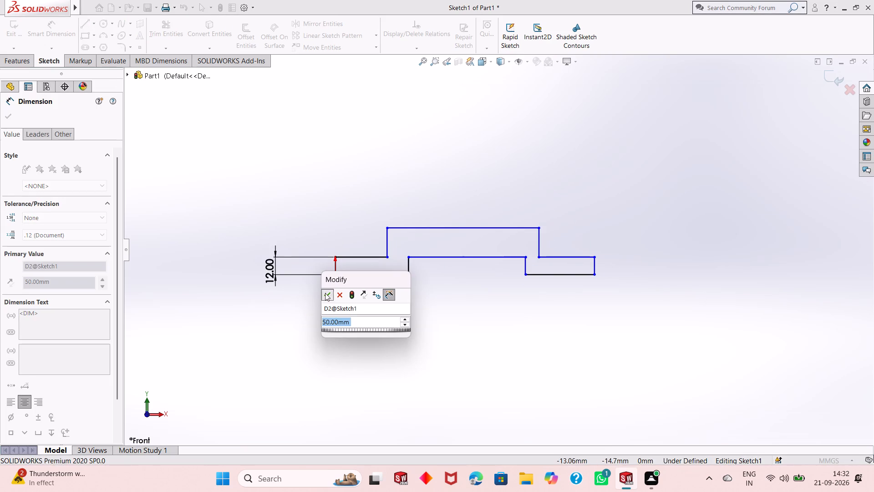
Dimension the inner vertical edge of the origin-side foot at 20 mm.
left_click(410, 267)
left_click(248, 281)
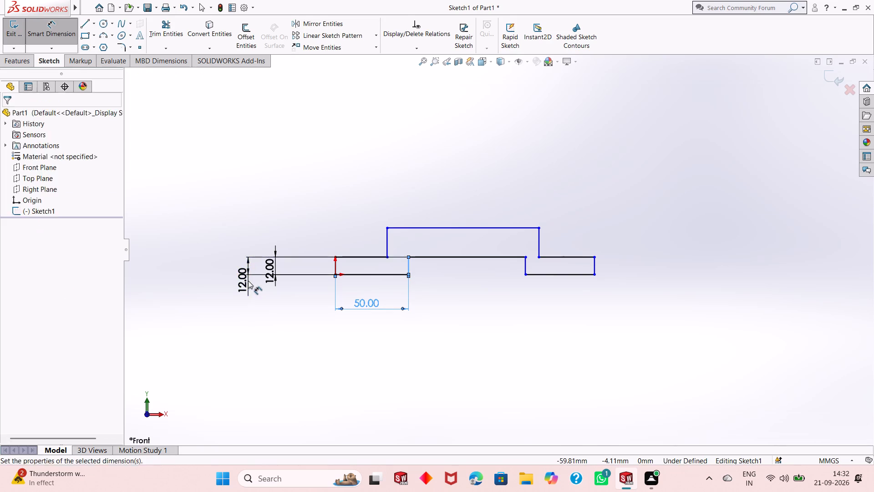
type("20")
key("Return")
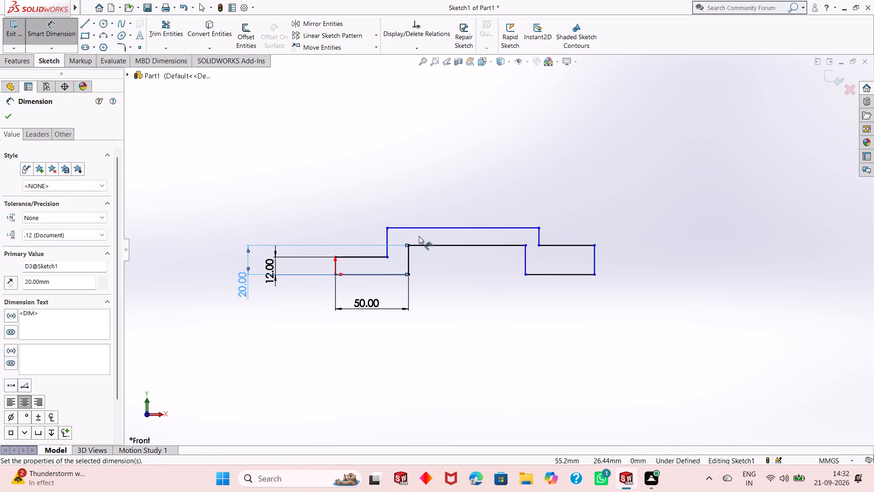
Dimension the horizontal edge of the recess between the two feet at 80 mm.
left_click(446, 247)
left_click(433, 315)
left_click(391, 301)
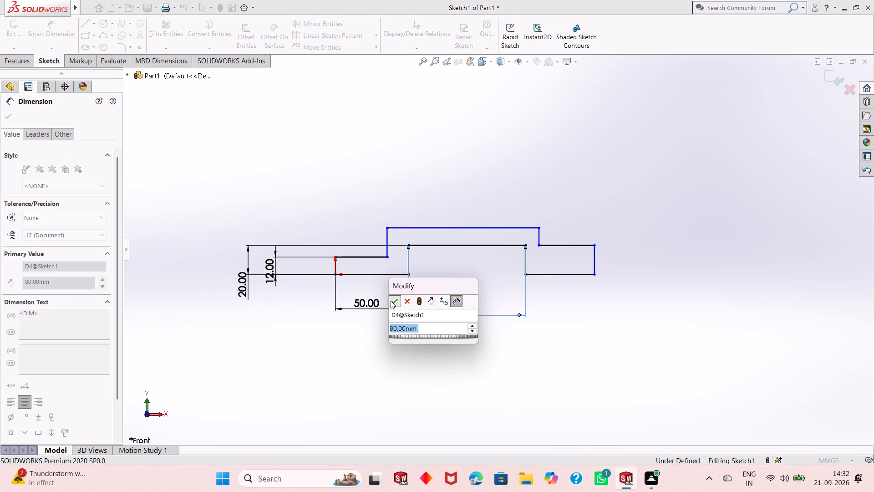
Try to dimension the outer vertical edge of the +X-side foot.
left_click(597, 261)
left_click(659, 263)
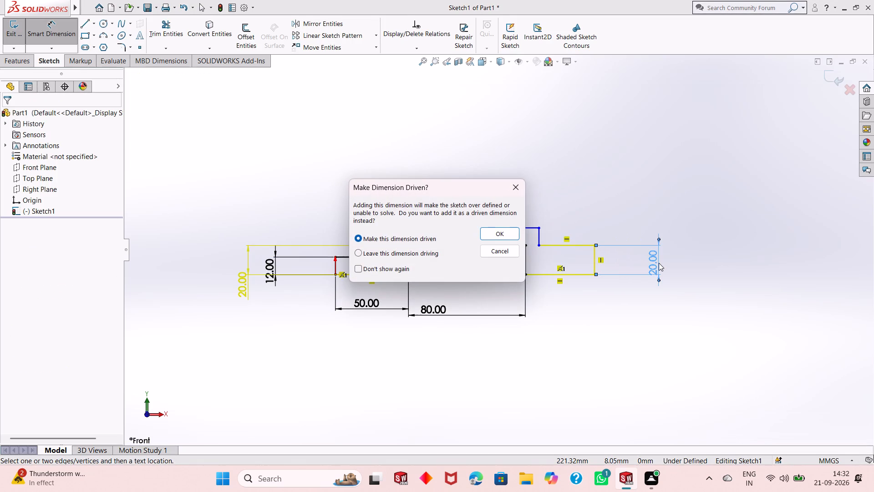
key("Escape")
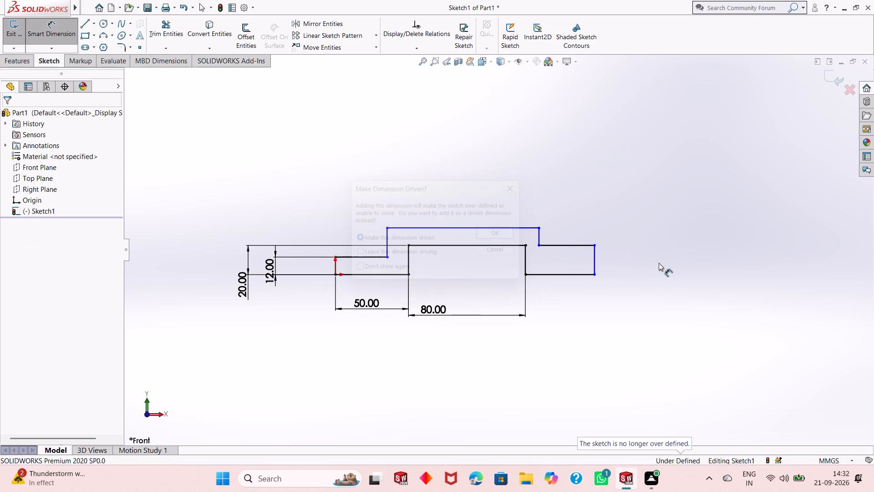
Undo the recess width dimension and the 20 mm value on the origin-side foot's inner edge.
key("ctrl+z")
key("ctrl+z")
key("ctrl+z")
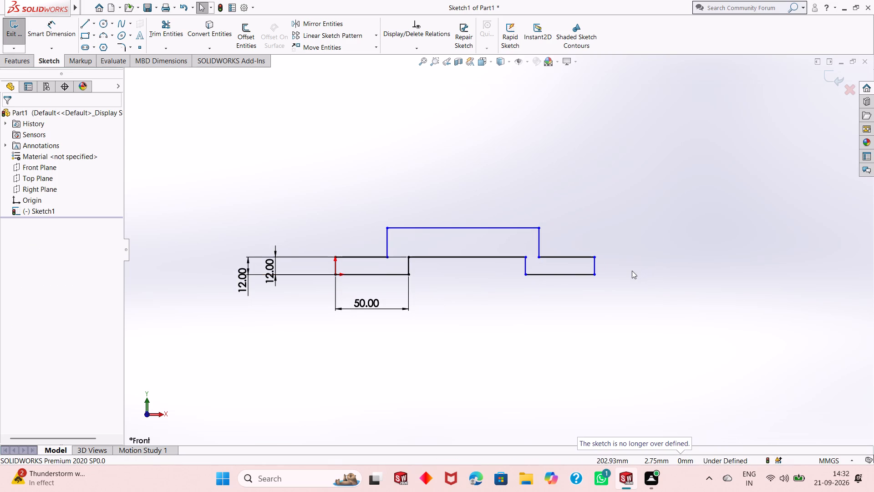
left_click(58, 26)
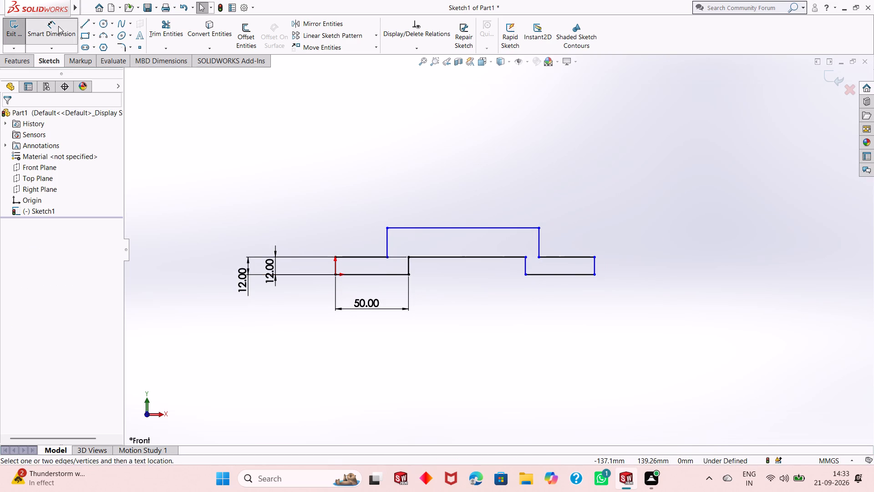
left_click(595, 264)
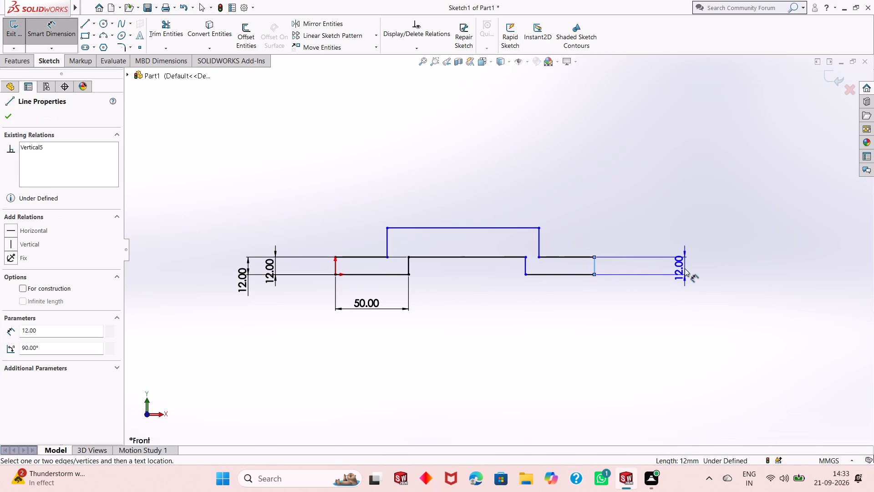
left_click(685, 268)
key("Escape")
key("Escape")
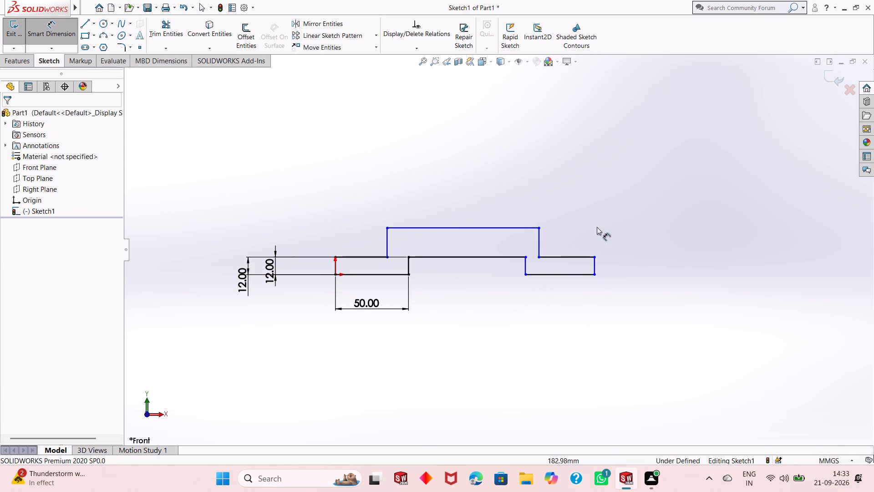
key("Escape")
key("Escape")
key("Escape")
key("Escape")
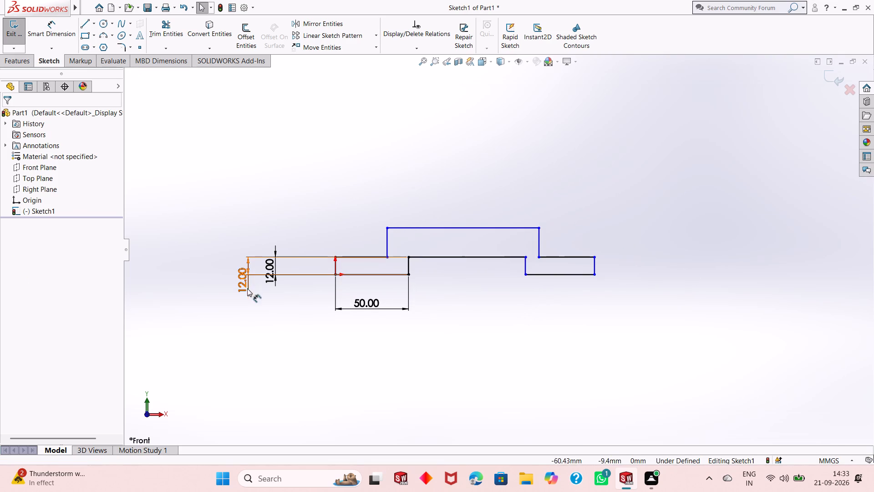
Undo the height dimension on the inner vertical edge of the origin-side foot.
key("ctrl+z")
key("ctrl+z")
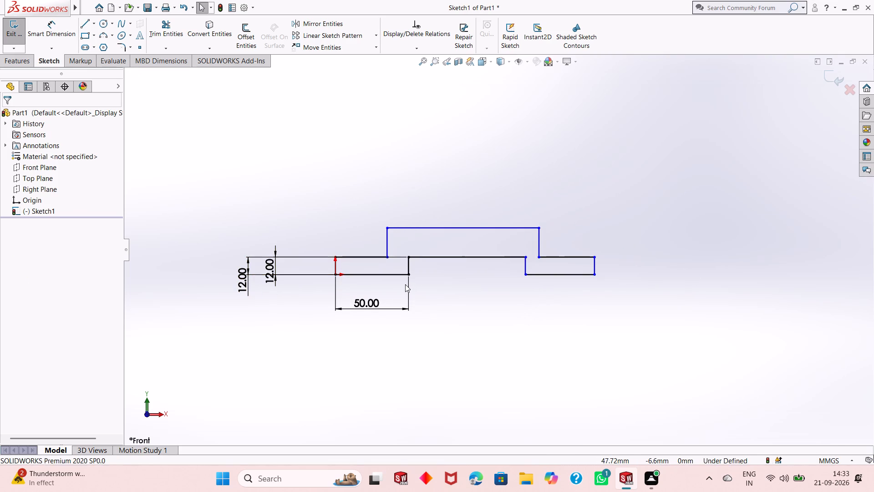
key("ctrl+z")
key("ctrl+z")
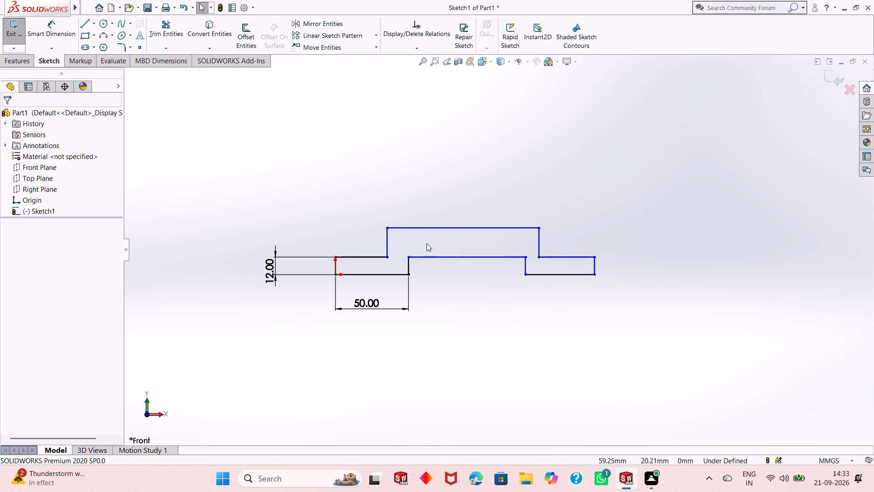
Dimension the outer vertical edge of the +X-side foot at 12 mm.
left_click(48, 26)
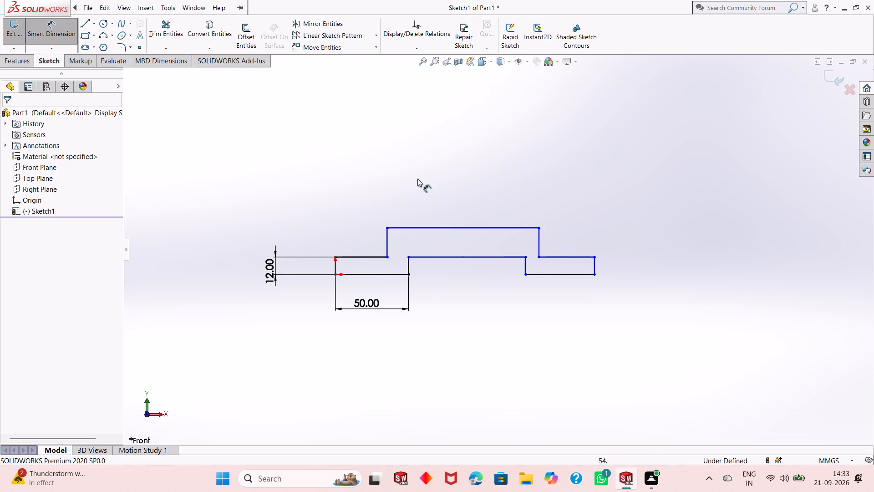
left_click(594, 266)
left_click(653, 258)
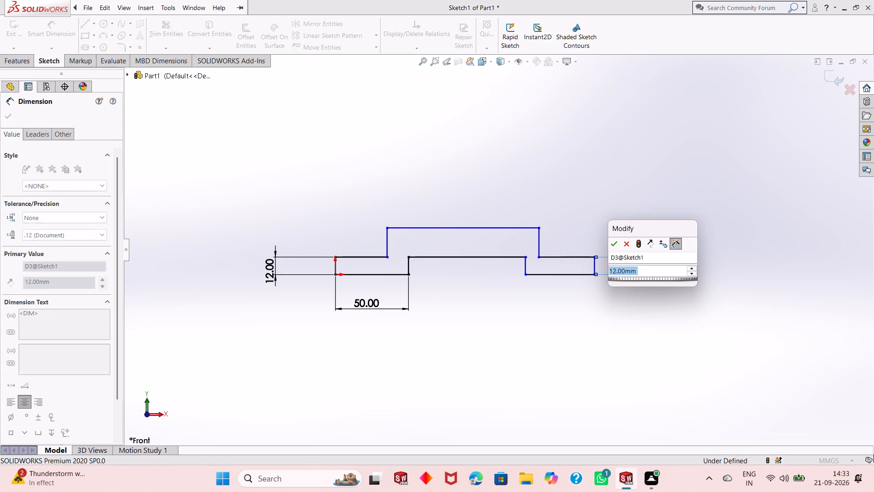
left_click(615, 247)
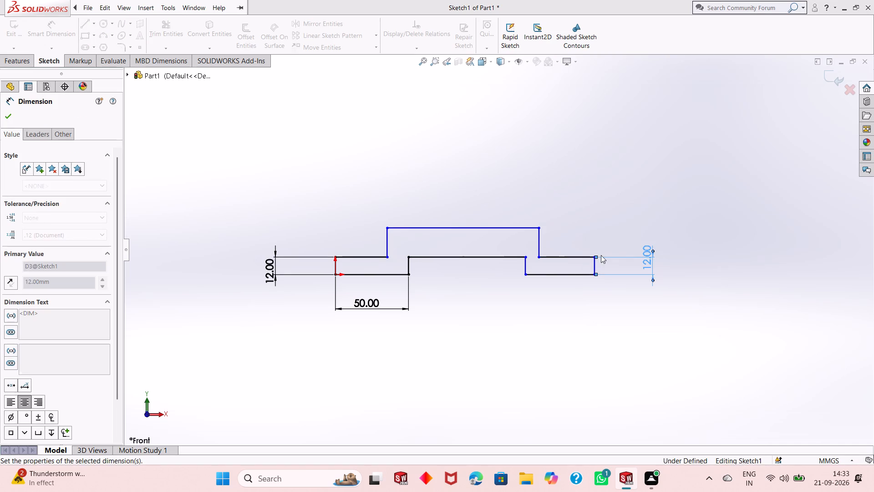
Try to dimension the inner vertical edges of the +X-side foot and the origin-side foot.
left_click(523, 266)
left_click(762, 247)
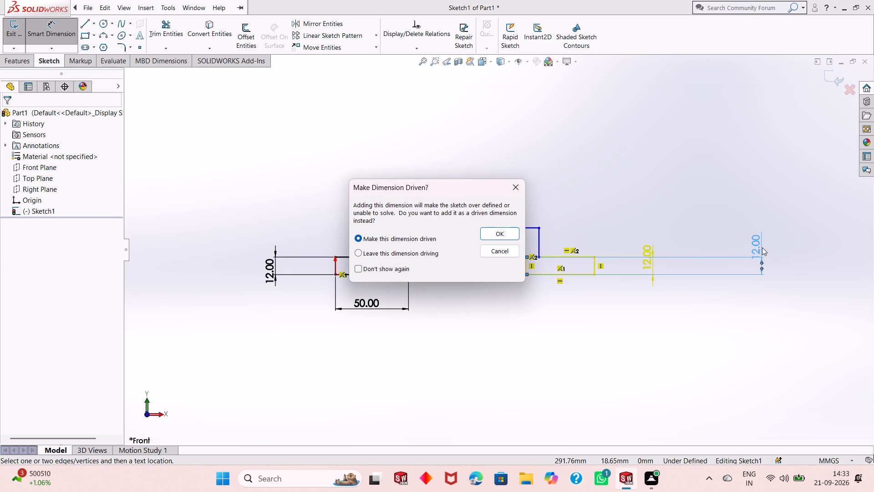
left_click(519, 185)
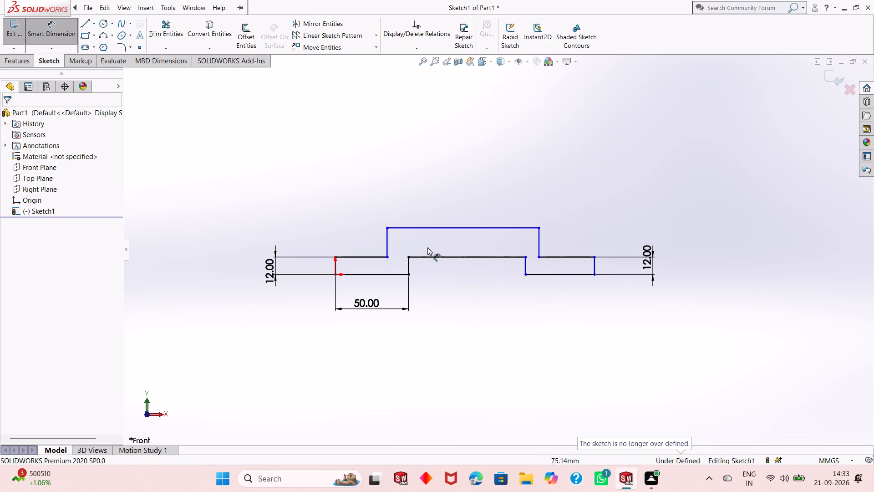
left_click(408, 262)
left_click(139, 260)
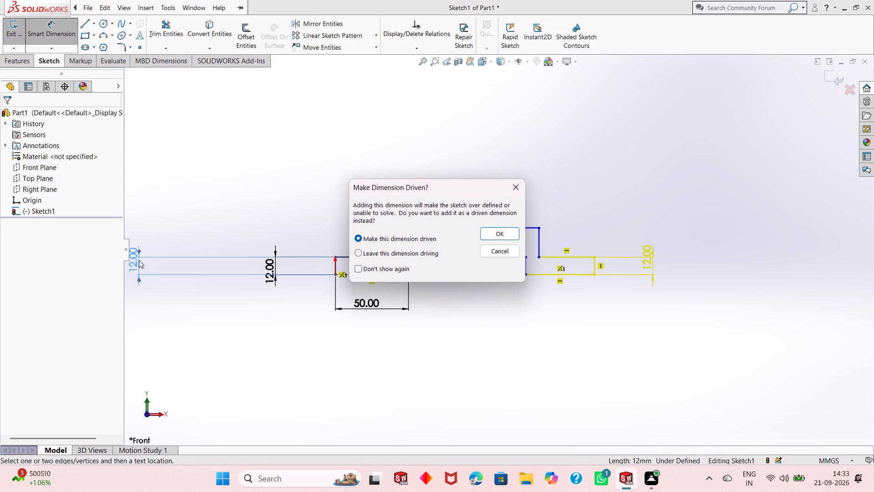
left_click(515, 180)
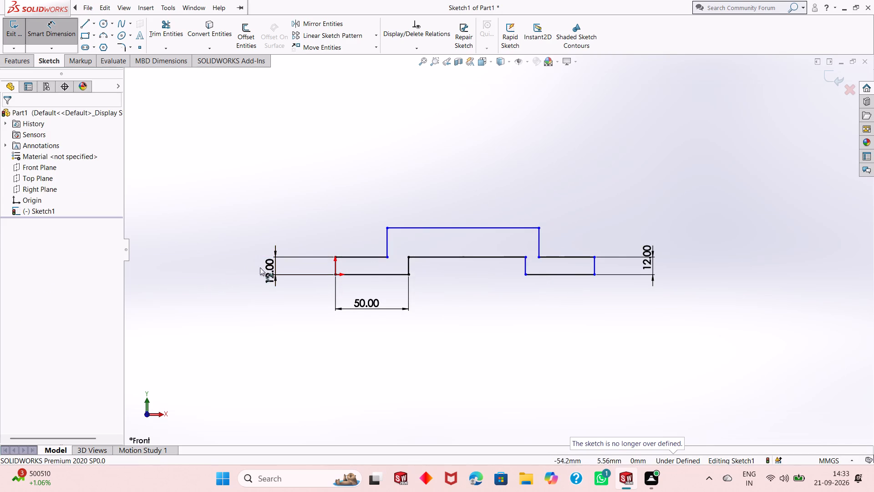
Delete the 12 mm dimension from the vertical edge above the origin.
right_click(218, 239)
left_click(244, 268)
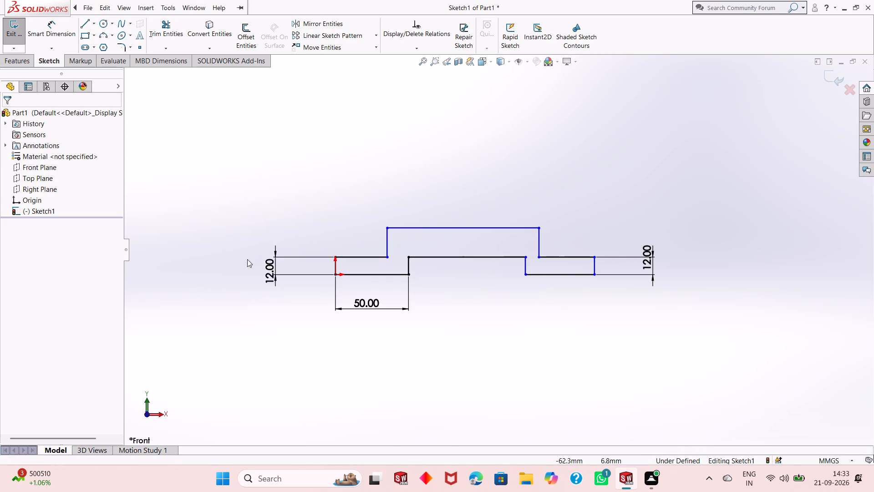
right_click(273, 271)
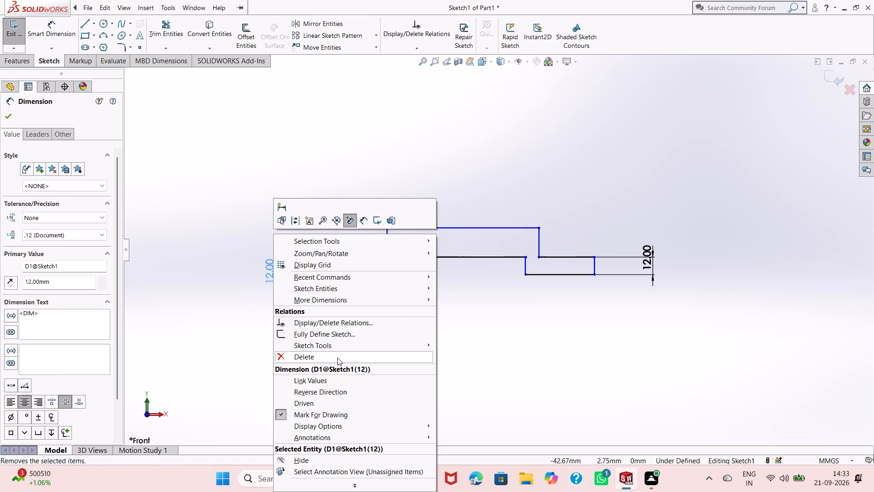
left_click(337, 356)
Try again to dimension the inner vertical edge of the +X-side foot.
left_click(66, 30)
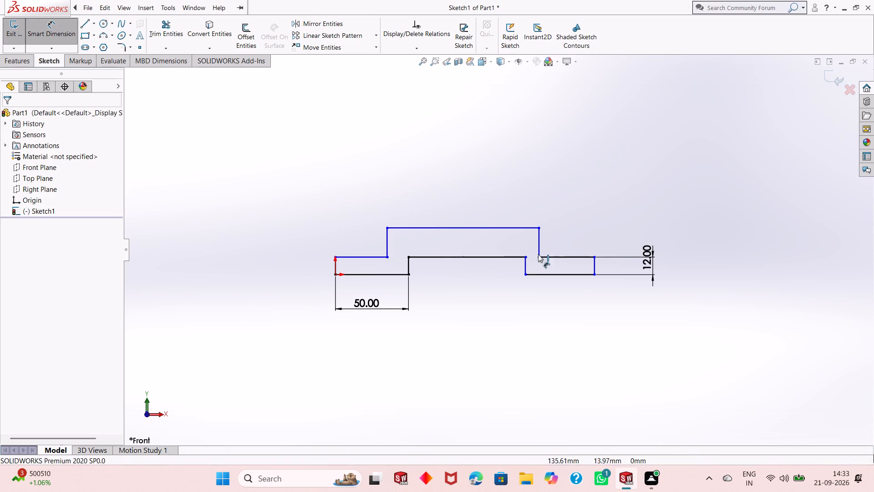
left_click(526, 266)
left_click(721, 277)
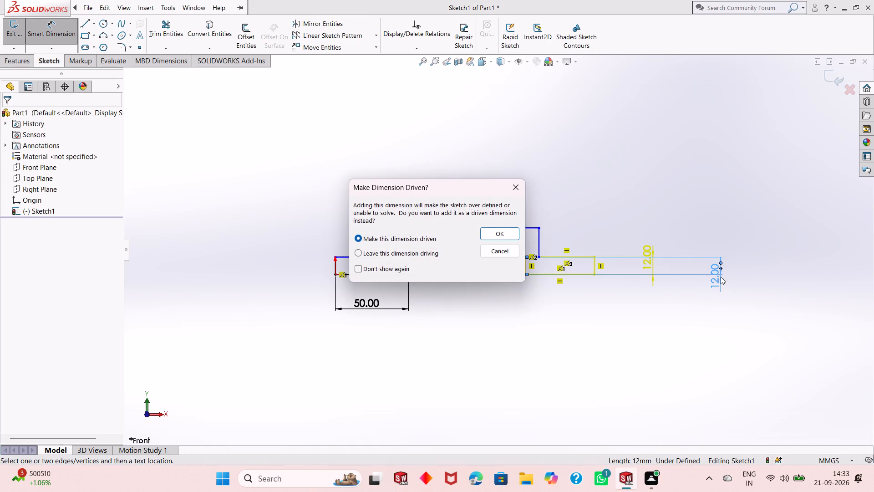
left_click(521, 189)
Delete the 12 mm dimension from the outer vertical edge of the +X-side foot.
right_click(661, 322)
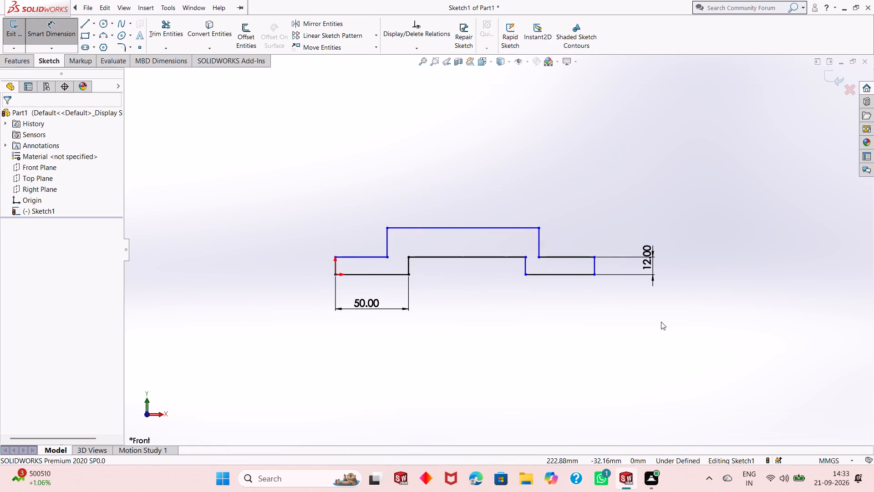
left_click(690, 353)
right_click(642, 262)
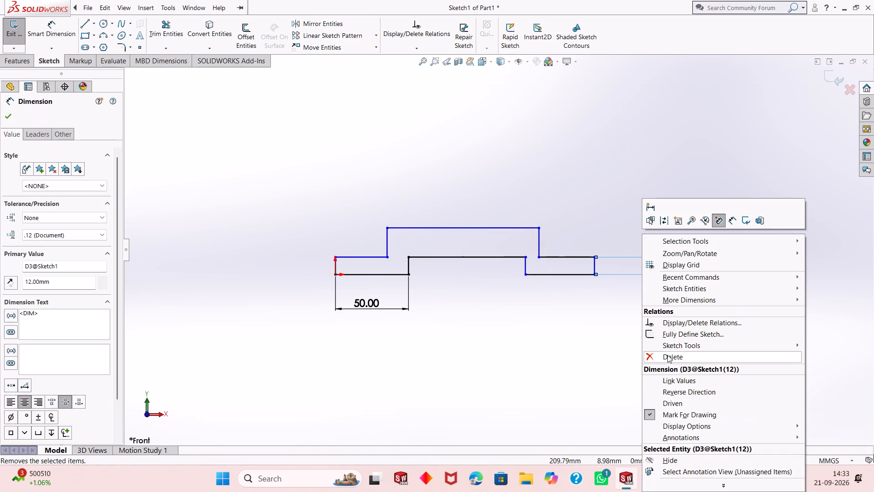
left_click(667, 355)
Dimension the inner vertical edge of the +X-side foot at 20 mm.
left_click(48, 27)
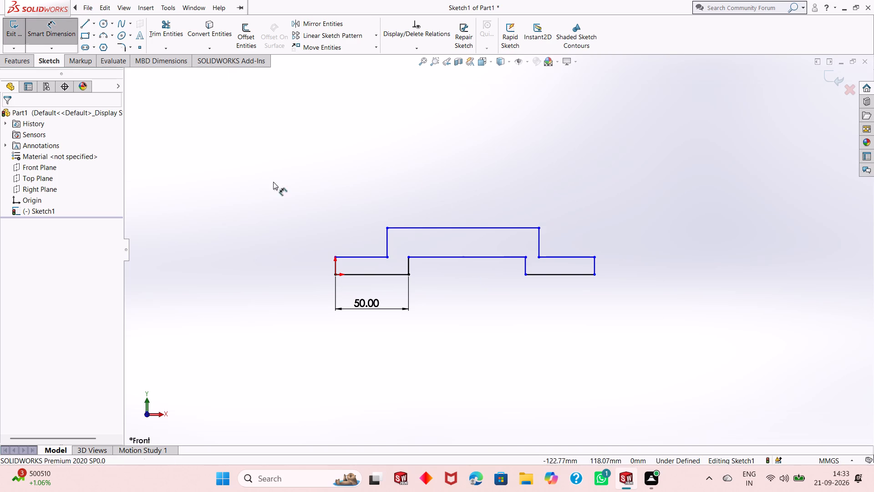
left_click(526, 261)
left_click(690, 266)
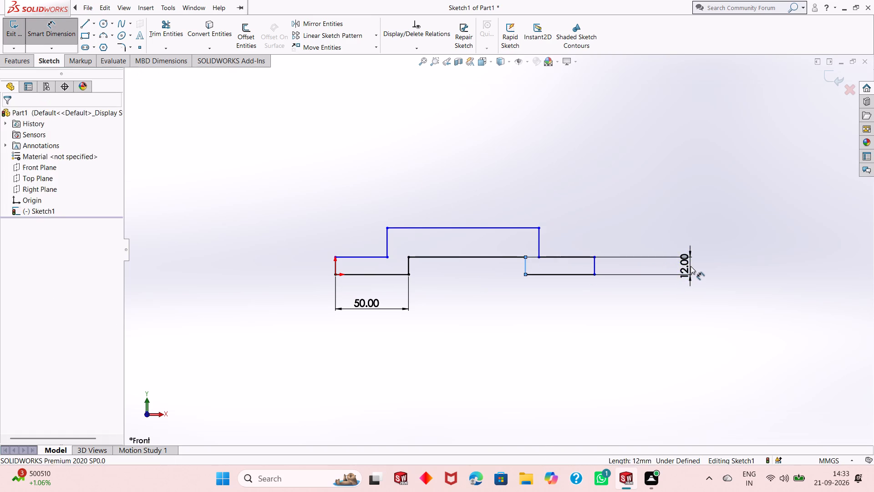
type("20")
key("Return")
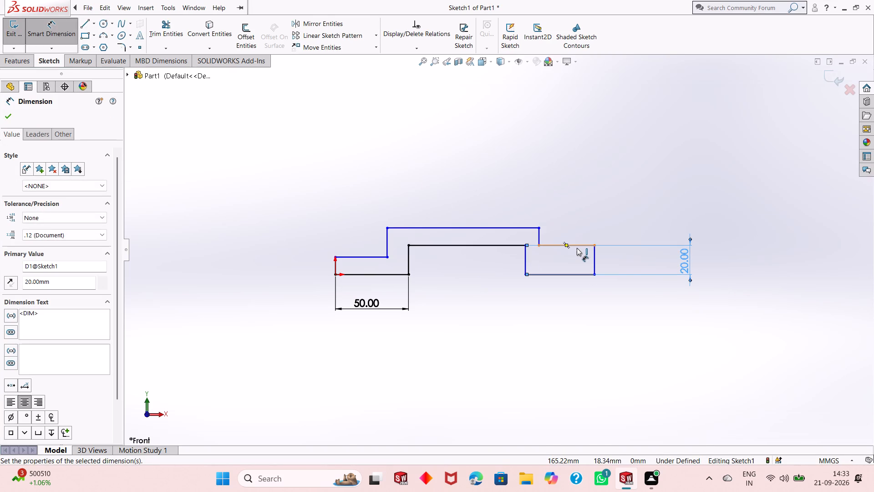
Dimension the bottom line of the +X-side foot at 50 mm.
left_click(579, 273)
left_click(580, 318)
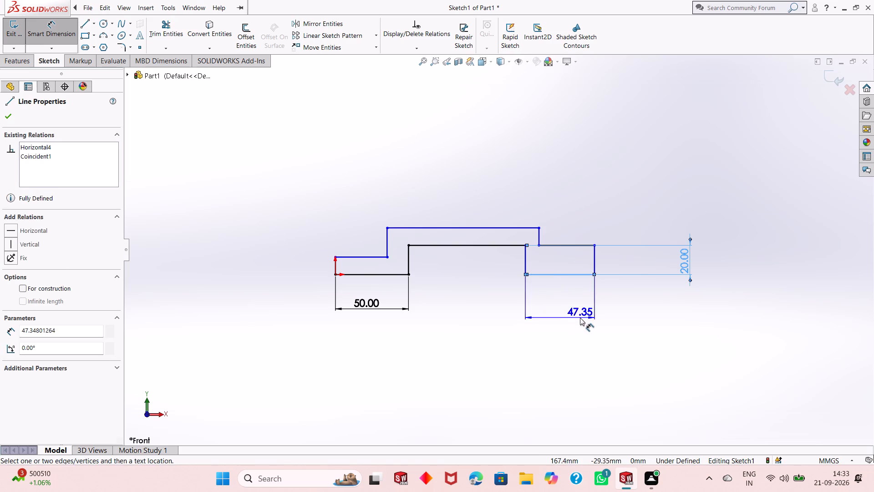
type("50")
key("Return")
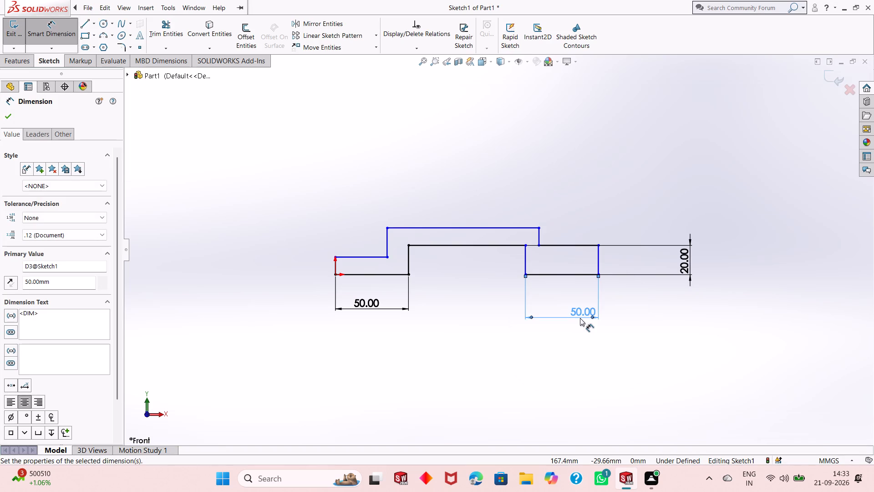
Dimension the horizontal edge of the recess between the two feet at 80 mm.
left_click(491, 245)
left_click(488, 322)
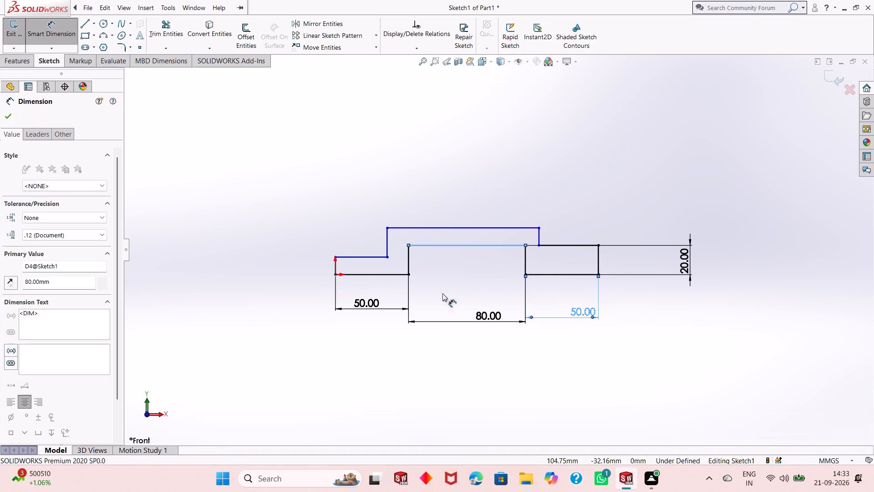
left_click(447, 305)
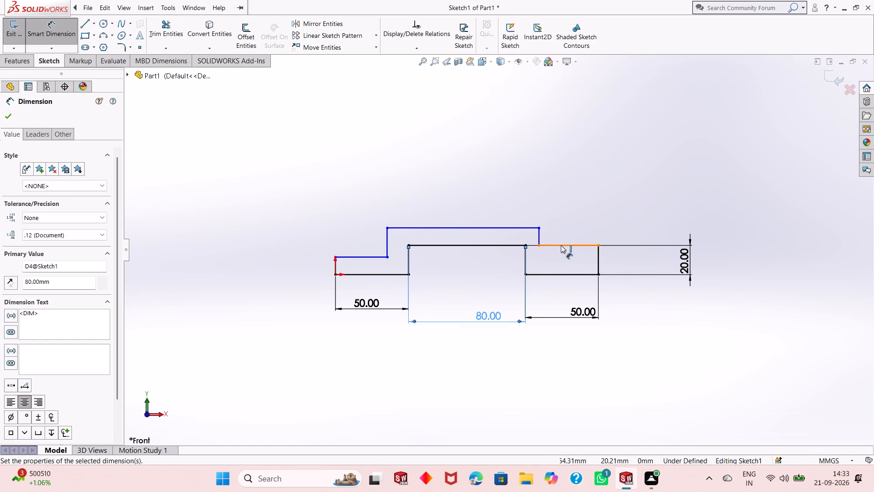
Dimension the top horizontal edge of the +X-side foot at 38 mm.
left_click(561, 246)
left_click(555, 341)
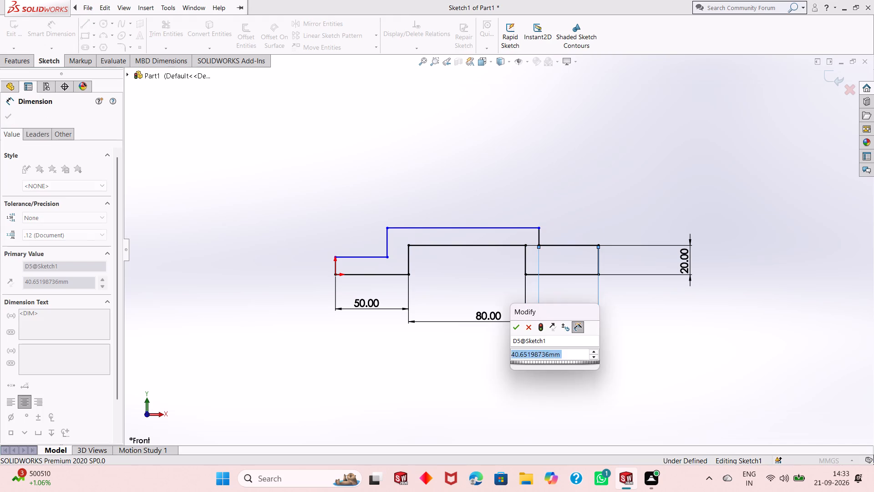
type("38")
key("Return")
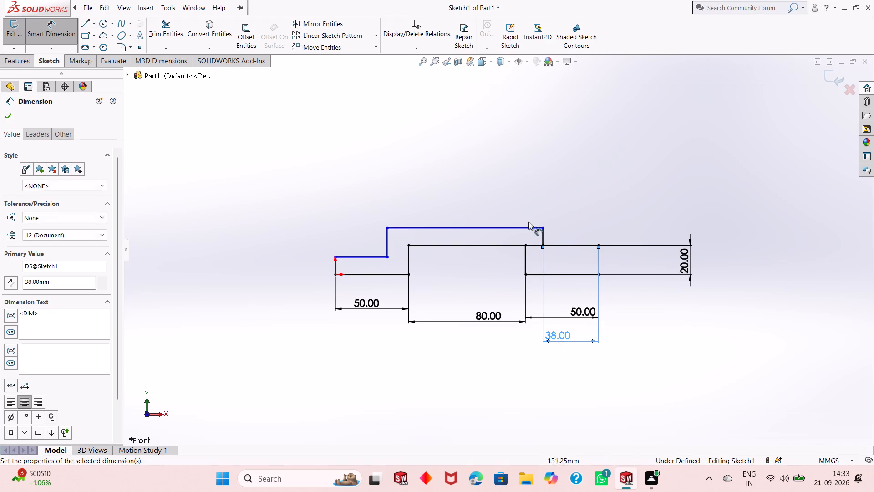
Dimension the upper vertical step edge on the +X side, below the end of the top line, at 20 mm.
left_click(544, 234)
left_click(692, 232)
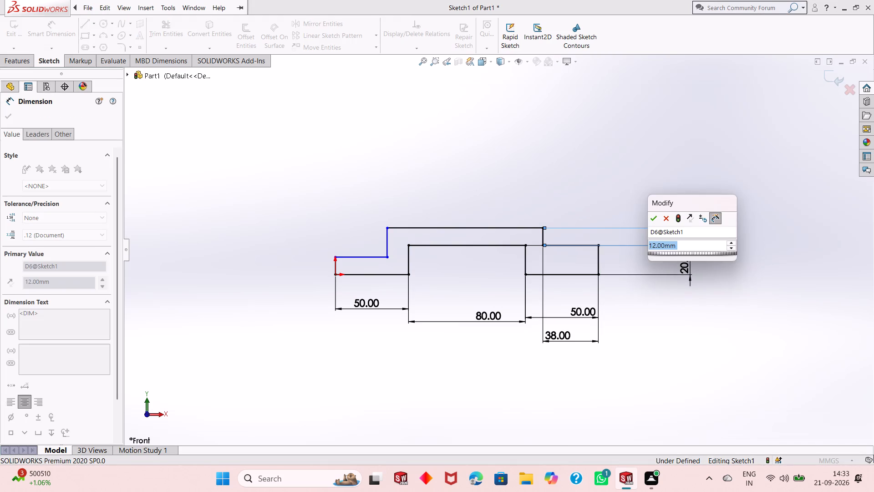
type("20")
key("Return")
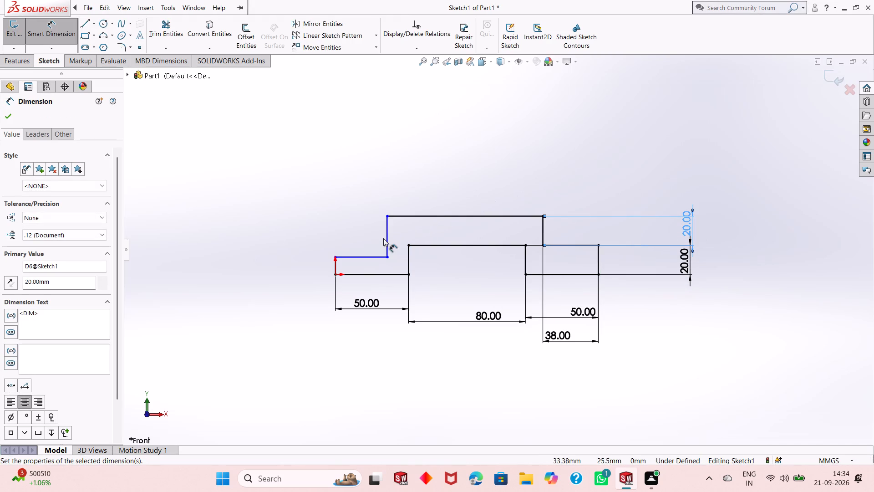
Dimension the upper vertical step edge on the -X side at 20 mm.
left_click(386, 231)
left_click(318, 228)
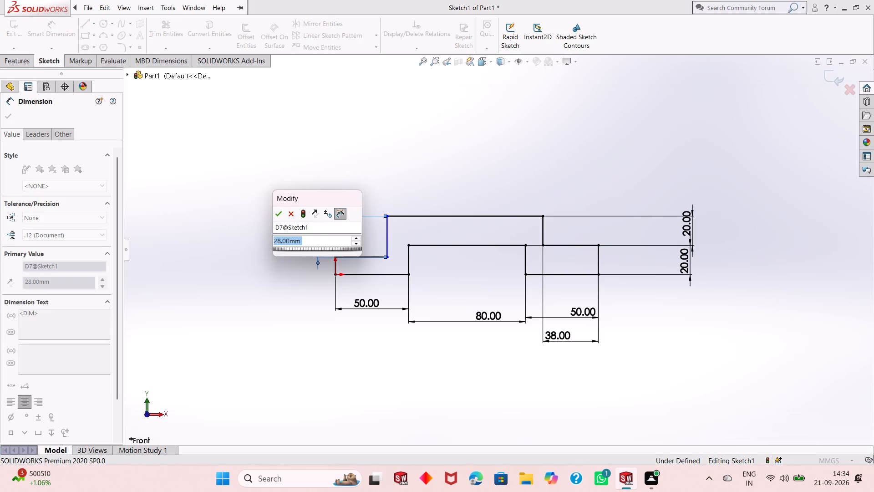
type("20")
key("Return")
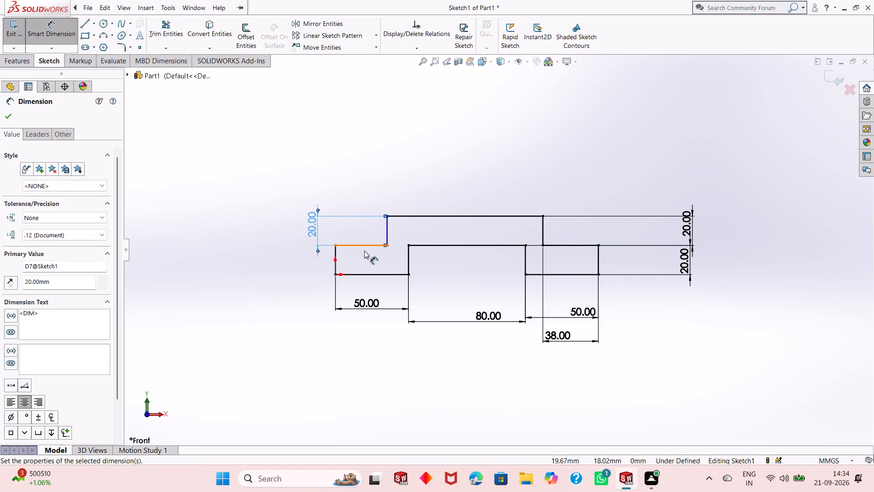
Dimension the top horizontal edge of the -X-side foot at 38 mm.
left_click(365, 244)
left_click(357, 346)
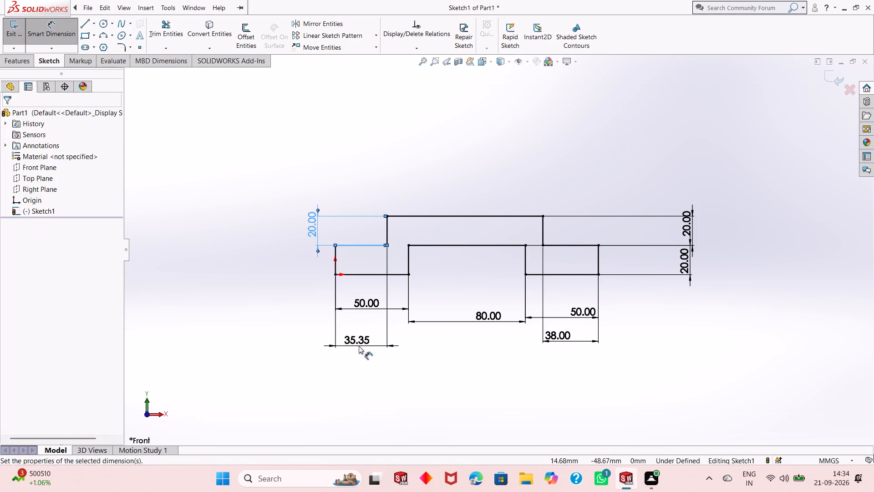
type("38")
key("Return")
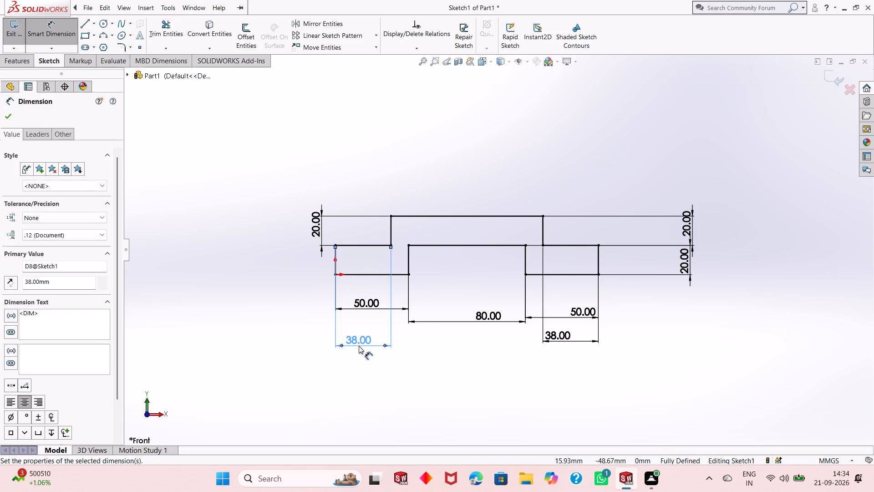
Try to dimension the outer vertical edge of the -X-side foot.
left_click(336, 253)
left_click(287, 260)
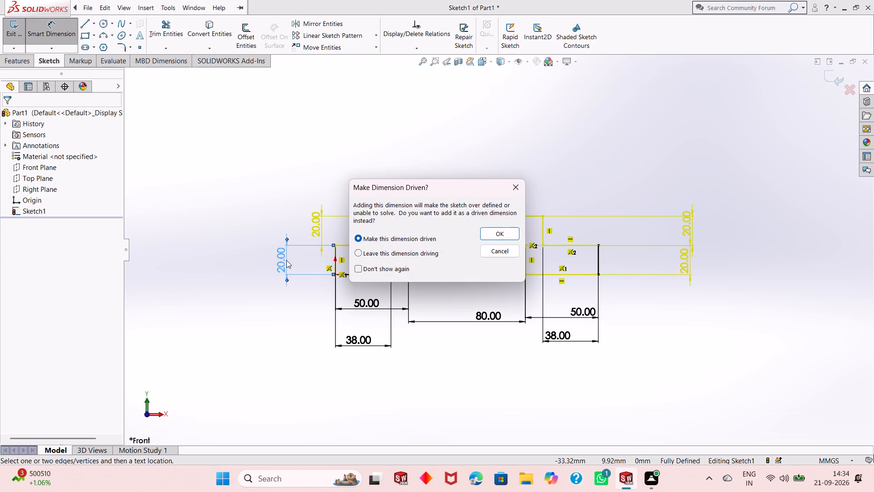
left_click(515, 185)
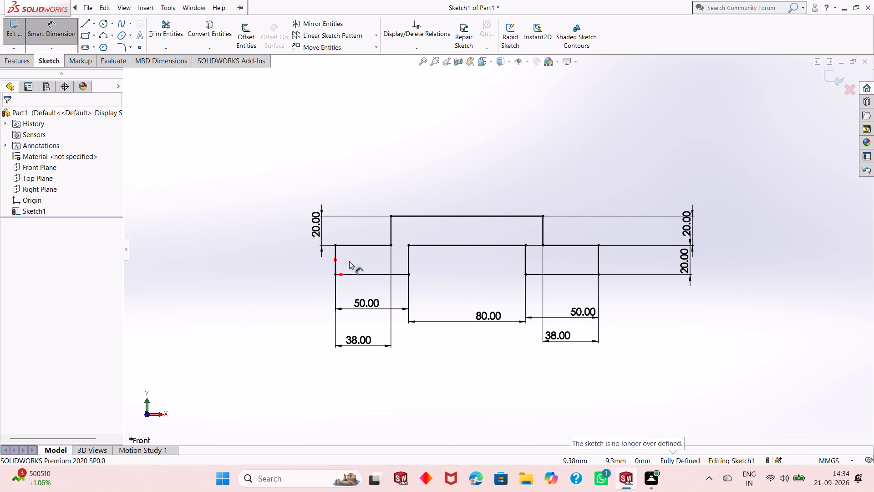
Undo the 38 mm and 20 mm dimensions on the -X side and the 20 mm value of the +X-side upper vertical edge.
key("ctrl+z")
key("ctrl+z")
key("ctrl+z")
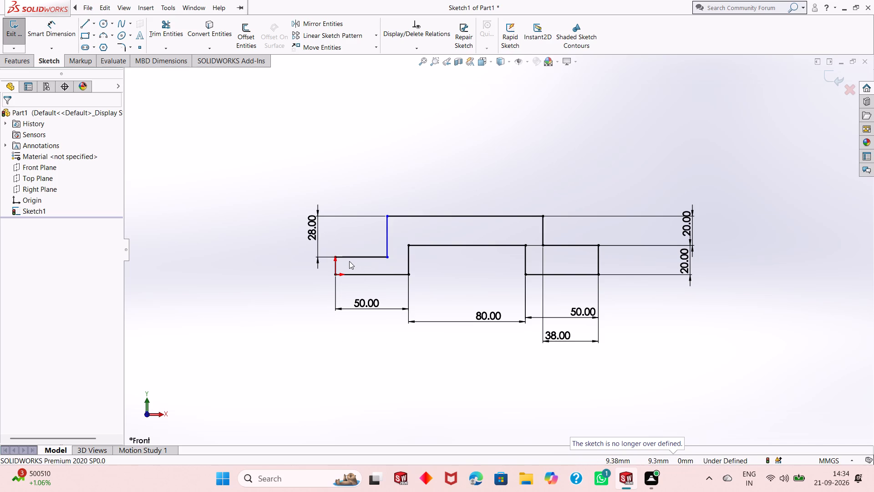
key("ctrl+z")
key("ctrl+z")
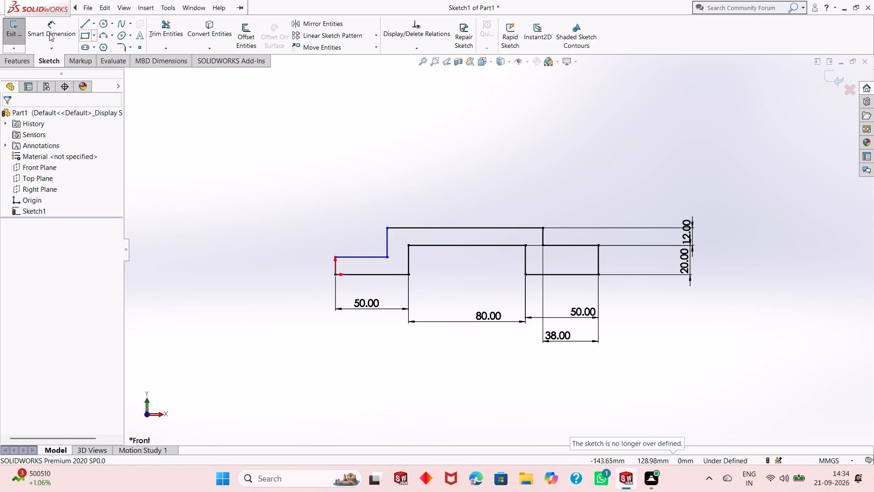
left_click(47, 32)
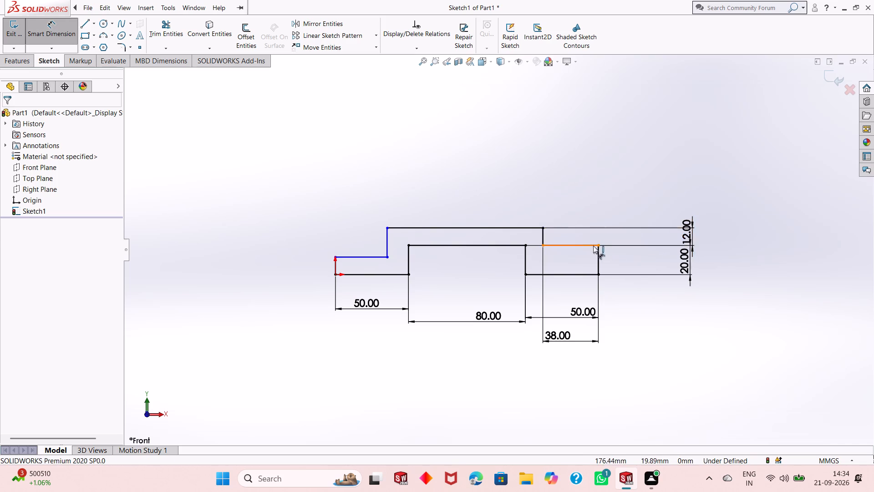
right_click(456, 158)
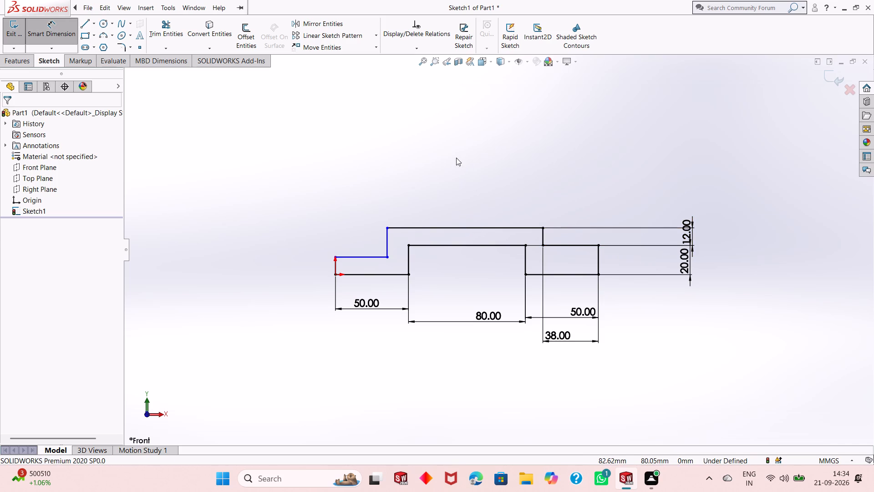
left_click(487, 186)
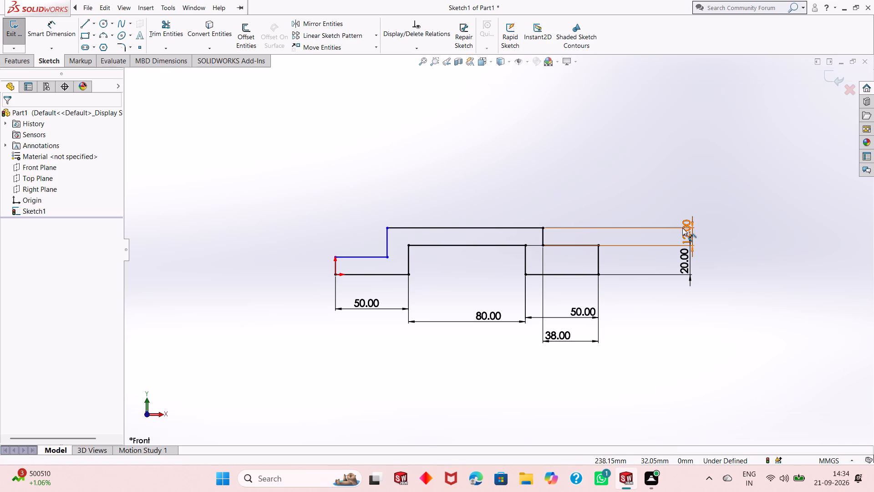
Set the dimension of the upper vertical step edge on the +X side to 20 mm.
double_click(682, 228)
type("20")
key("Return")
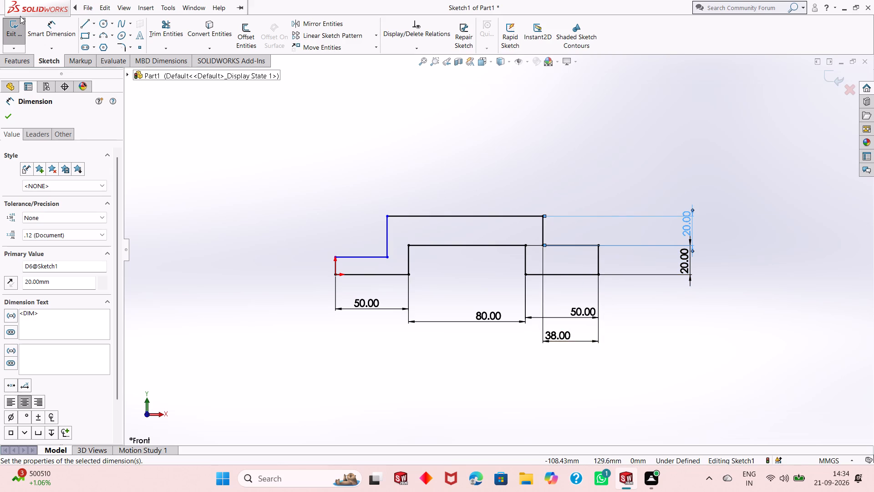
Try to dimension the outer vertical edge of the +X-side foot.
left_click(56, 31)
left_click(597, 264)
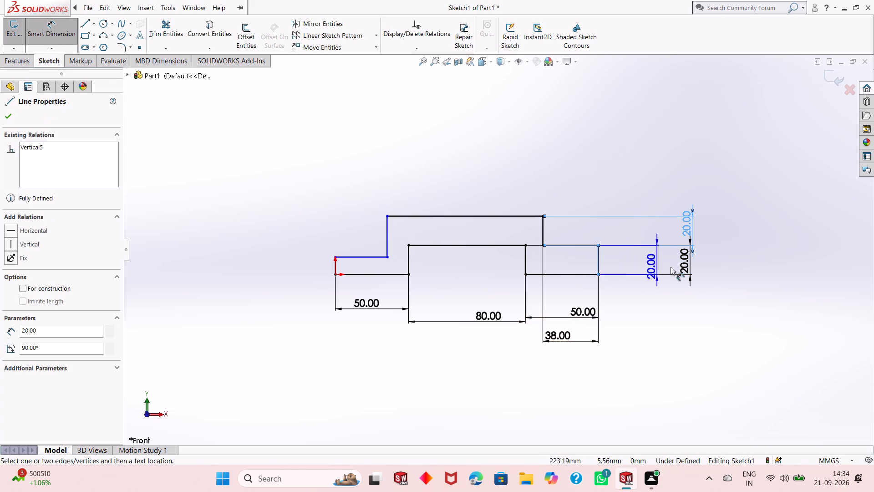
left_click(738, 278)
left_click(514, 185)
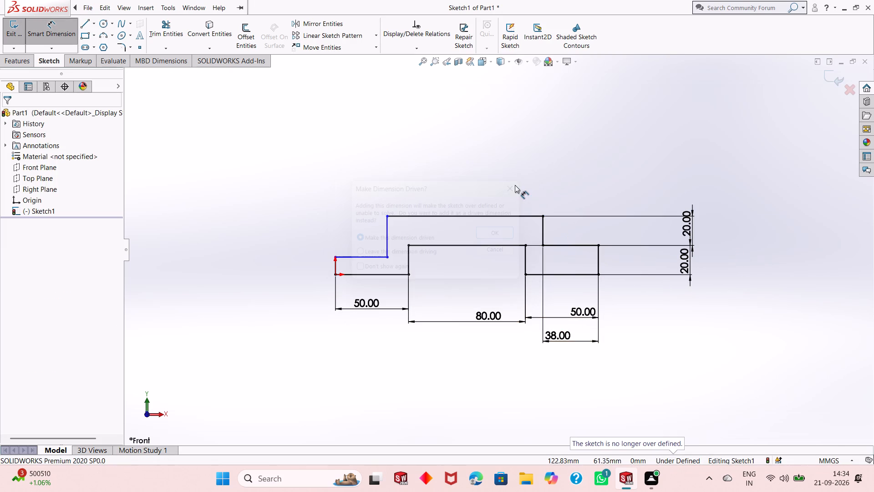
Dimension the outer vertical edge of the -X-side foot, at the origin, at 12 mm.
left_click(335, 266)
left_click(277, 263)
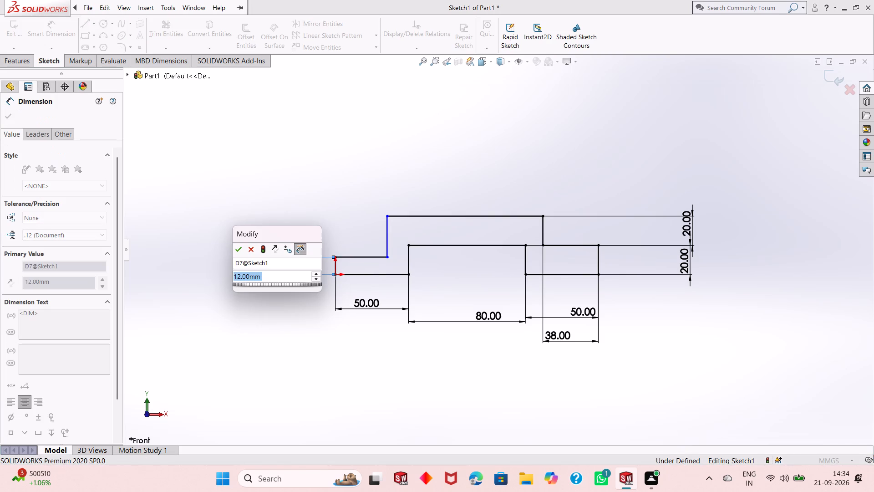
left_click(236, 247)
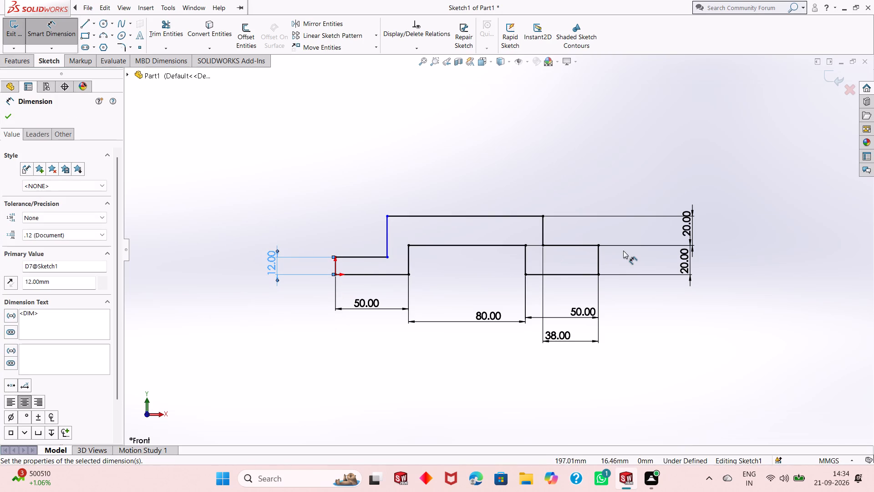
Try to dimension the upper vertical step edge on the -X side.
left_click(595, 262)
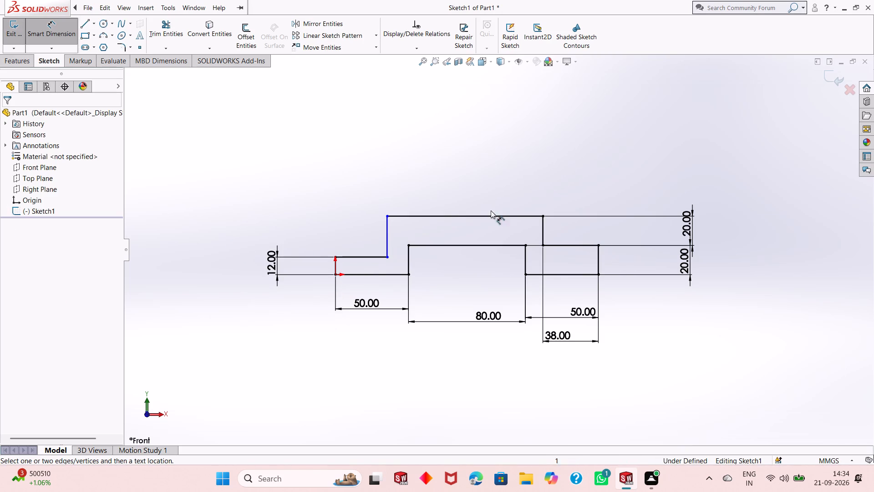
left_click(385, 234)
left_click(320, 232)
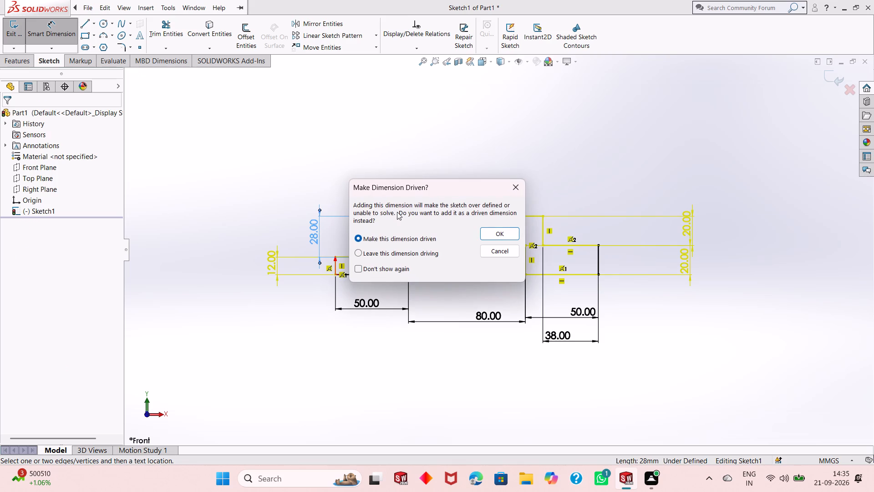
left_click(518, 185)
Dimension the top horizontal line of the profile at 104 mm and leave Smart Dimension.
left_click(483, 214)
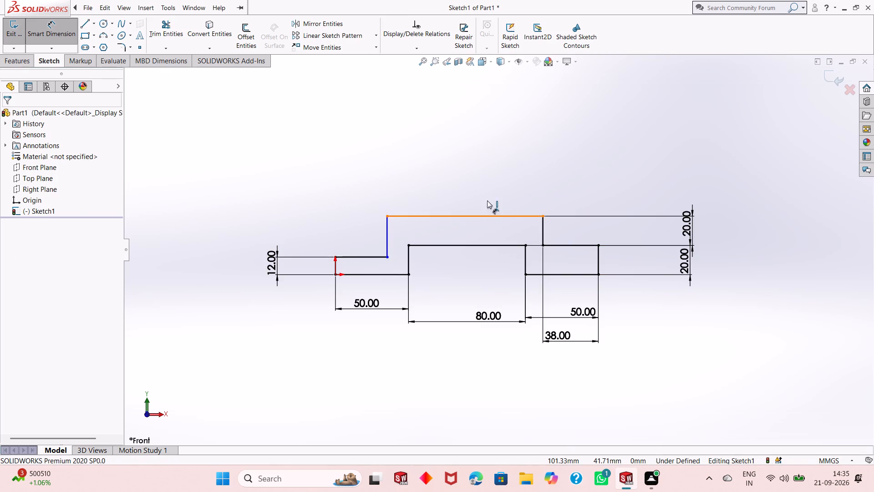
left_click(488, 176)
type("104")
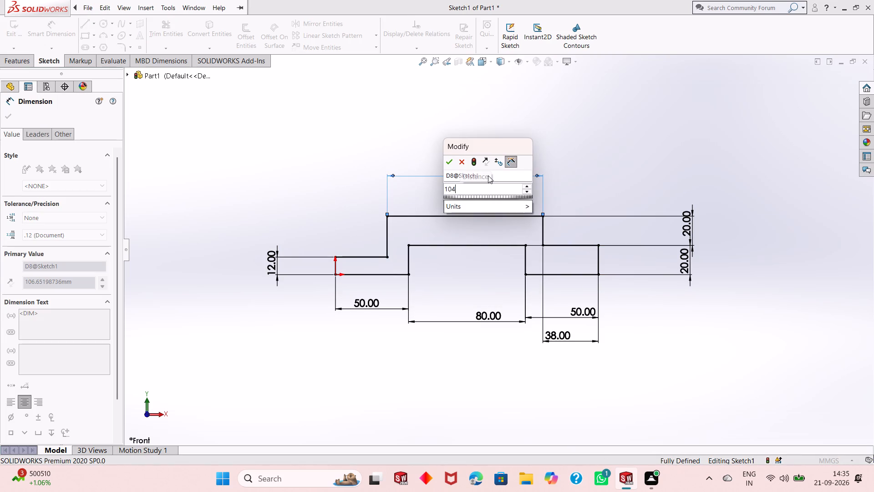
key("Return")
right_click(452, 158)
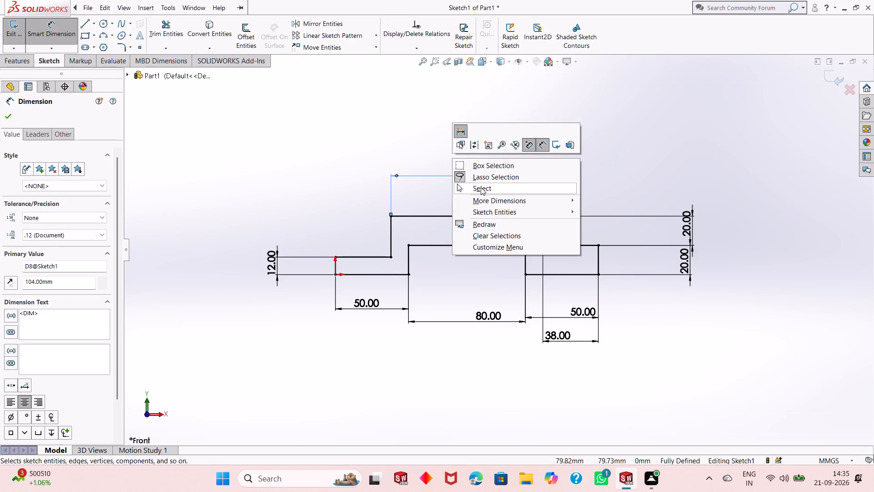
left_click(481, 187)
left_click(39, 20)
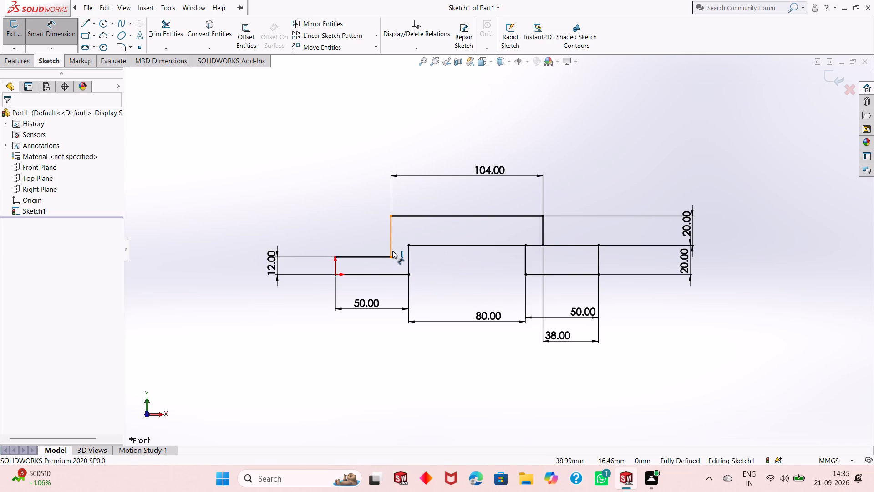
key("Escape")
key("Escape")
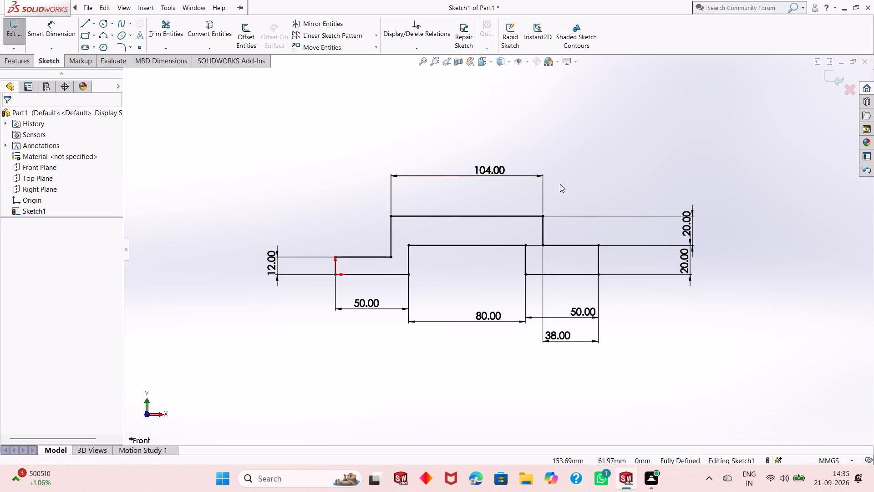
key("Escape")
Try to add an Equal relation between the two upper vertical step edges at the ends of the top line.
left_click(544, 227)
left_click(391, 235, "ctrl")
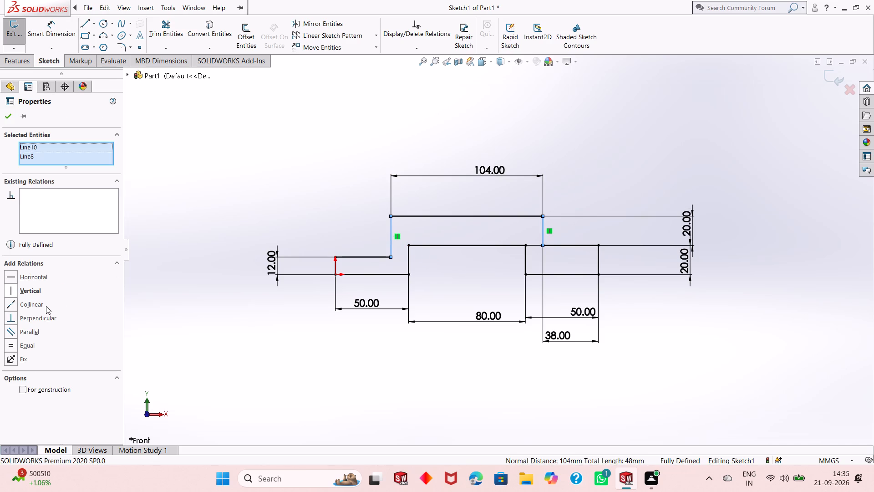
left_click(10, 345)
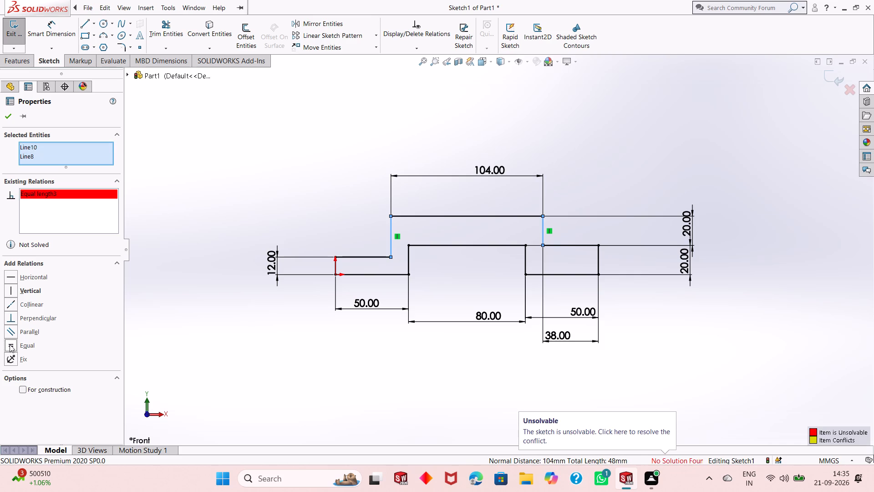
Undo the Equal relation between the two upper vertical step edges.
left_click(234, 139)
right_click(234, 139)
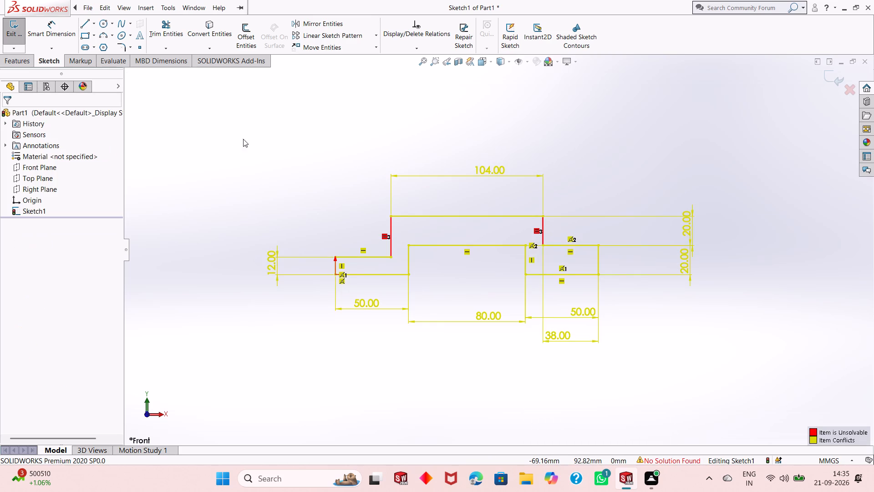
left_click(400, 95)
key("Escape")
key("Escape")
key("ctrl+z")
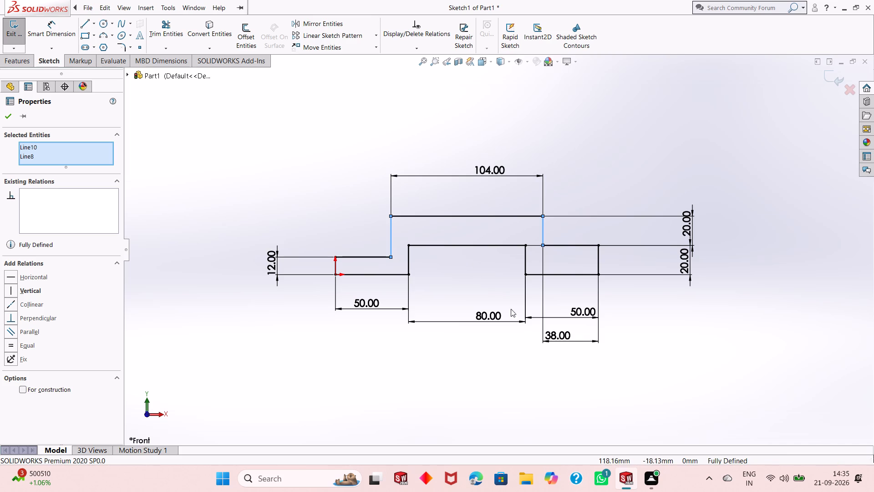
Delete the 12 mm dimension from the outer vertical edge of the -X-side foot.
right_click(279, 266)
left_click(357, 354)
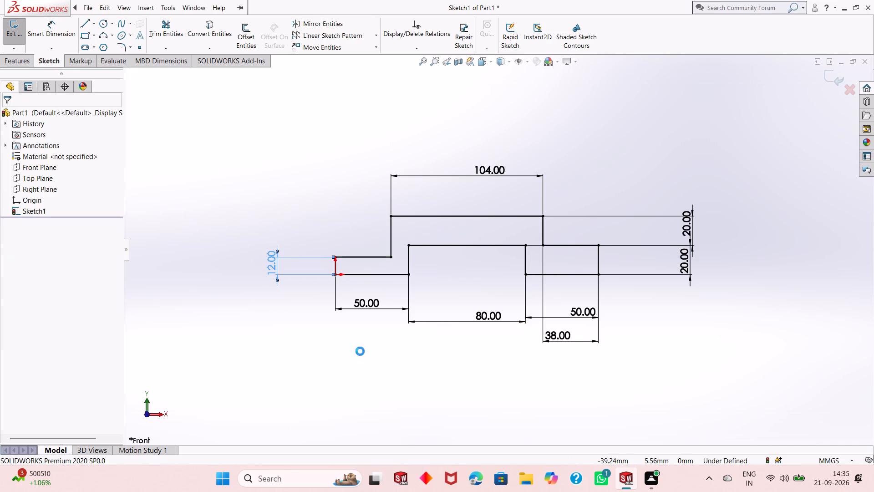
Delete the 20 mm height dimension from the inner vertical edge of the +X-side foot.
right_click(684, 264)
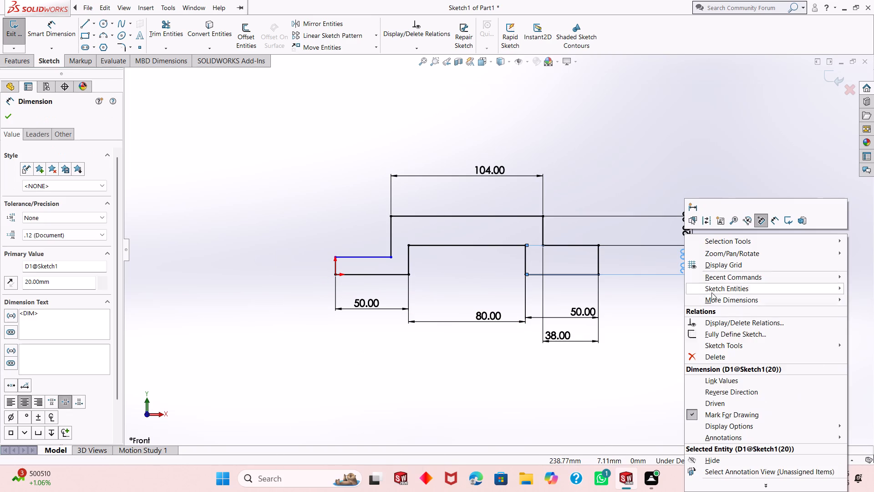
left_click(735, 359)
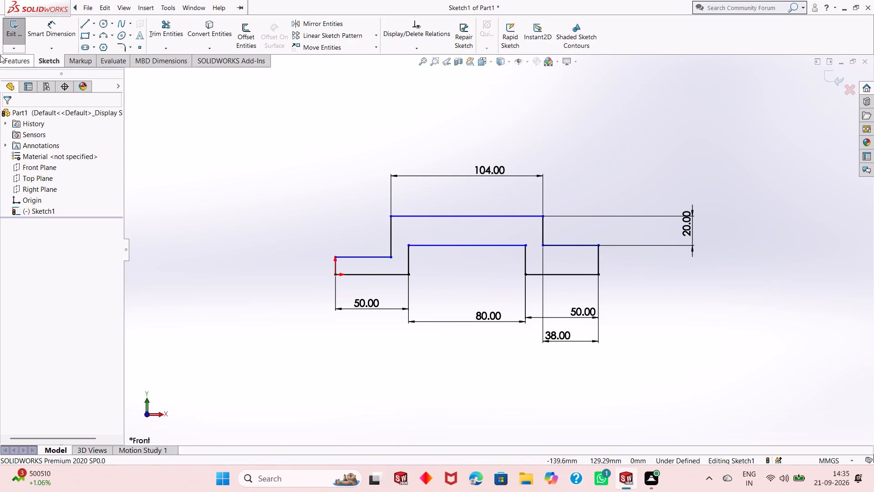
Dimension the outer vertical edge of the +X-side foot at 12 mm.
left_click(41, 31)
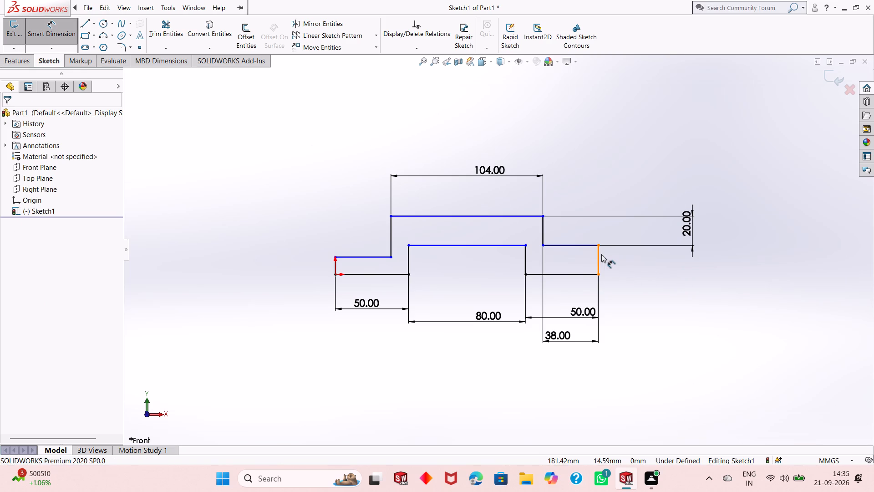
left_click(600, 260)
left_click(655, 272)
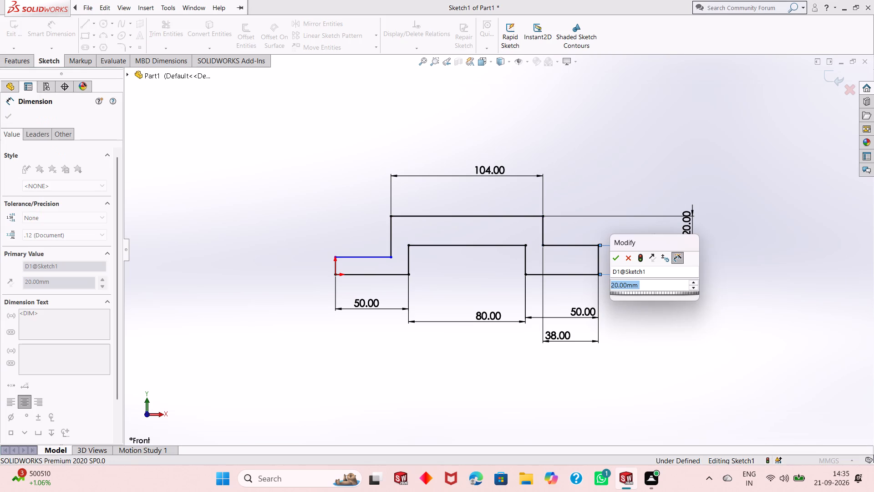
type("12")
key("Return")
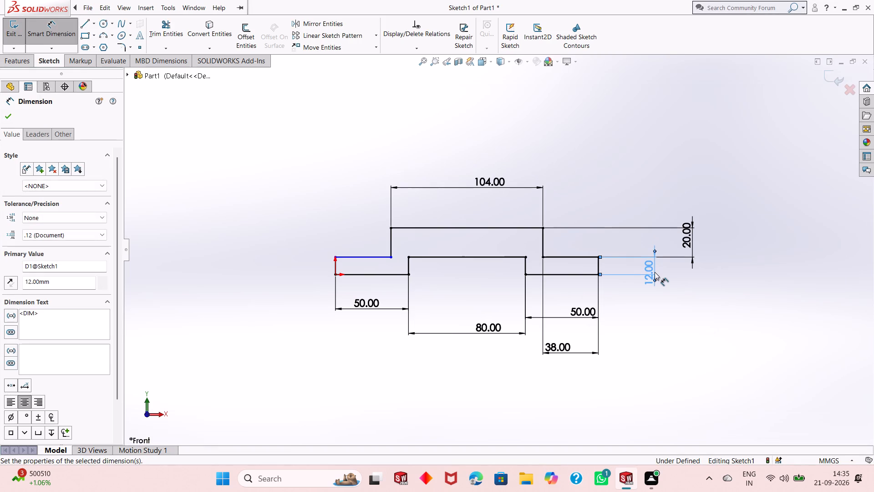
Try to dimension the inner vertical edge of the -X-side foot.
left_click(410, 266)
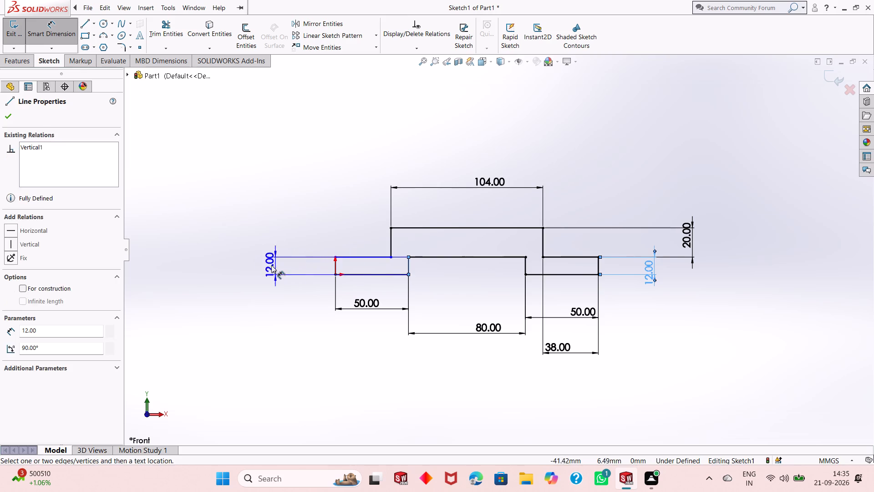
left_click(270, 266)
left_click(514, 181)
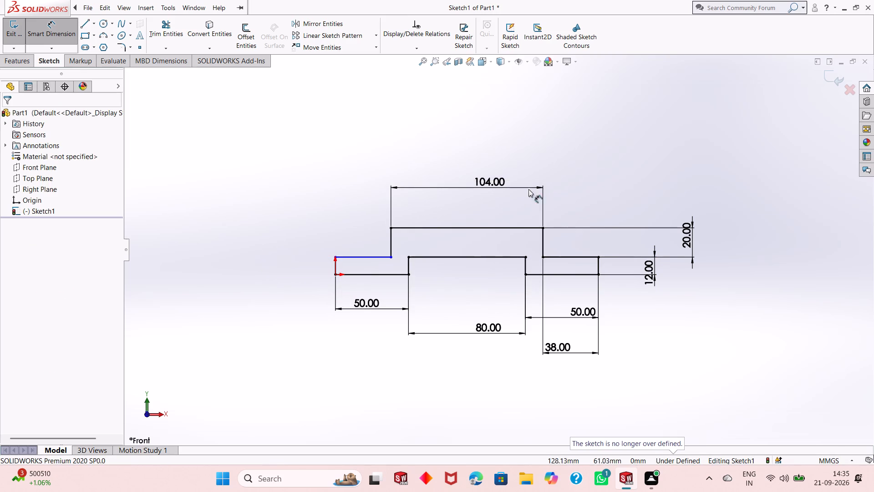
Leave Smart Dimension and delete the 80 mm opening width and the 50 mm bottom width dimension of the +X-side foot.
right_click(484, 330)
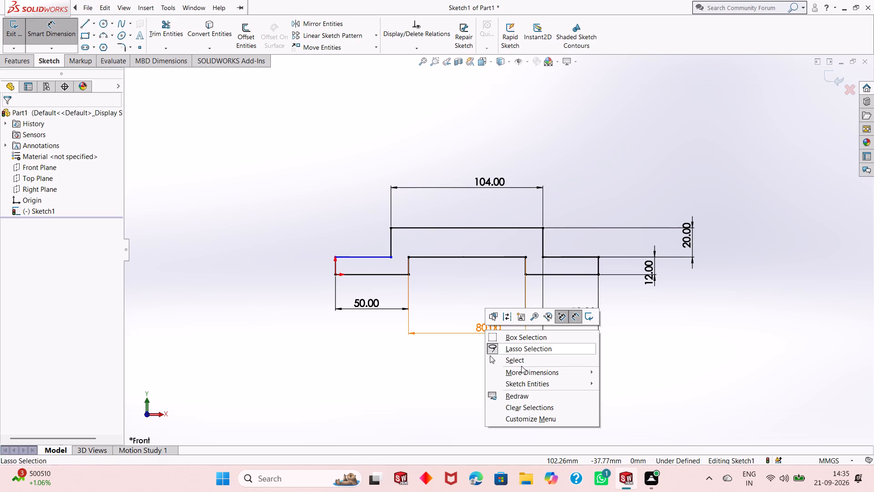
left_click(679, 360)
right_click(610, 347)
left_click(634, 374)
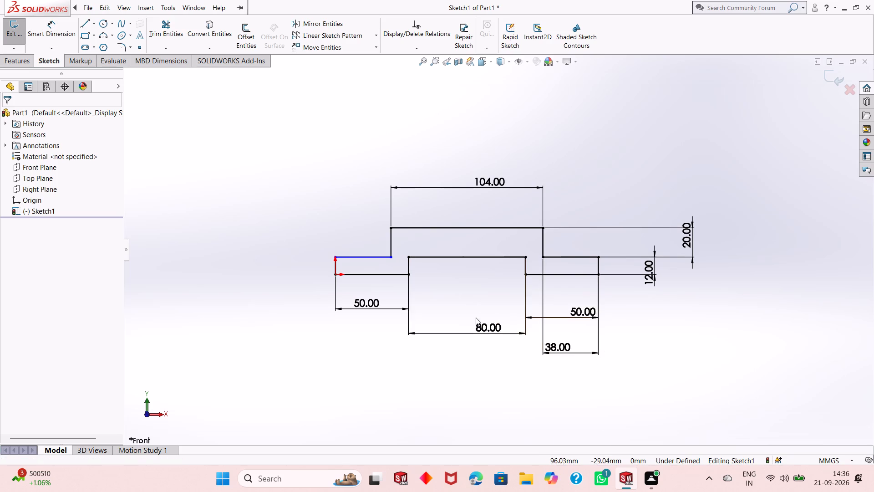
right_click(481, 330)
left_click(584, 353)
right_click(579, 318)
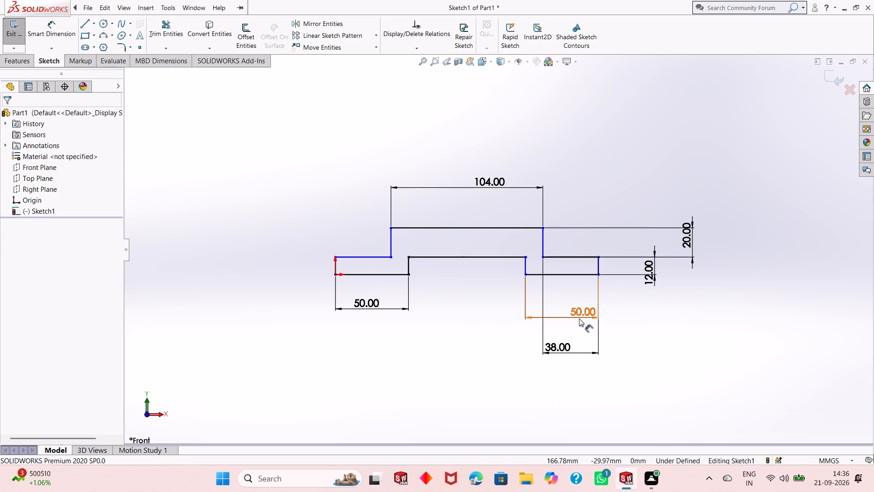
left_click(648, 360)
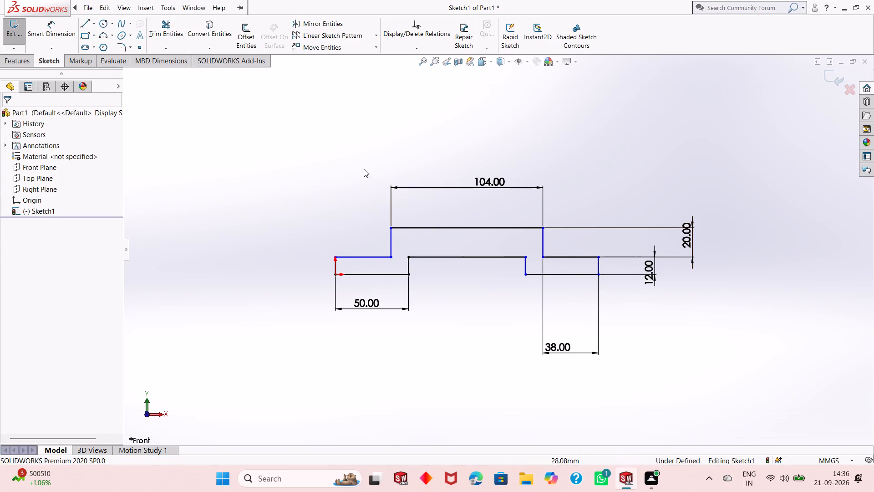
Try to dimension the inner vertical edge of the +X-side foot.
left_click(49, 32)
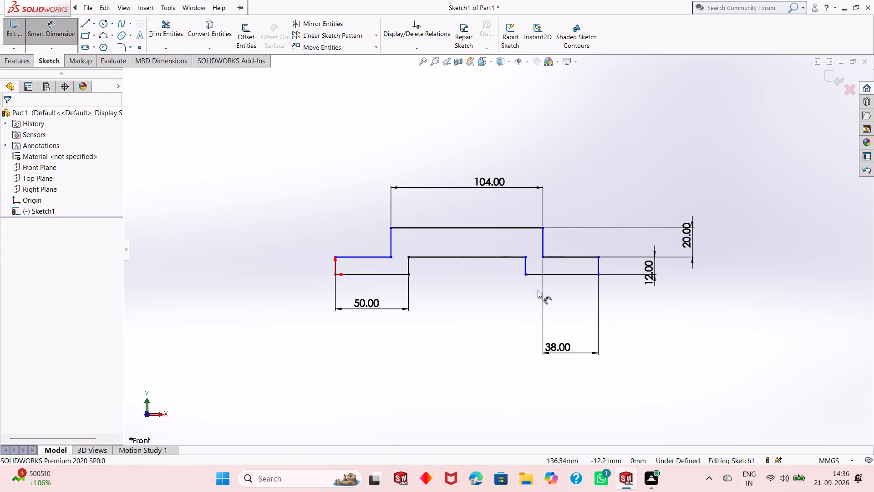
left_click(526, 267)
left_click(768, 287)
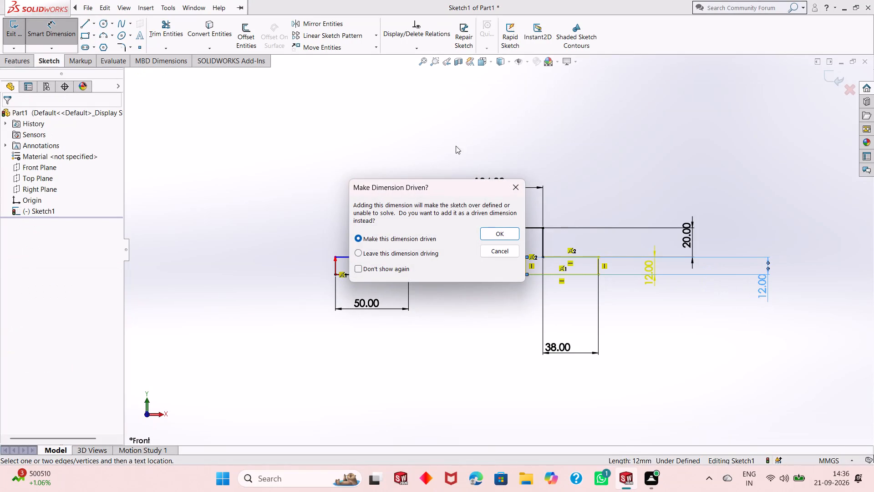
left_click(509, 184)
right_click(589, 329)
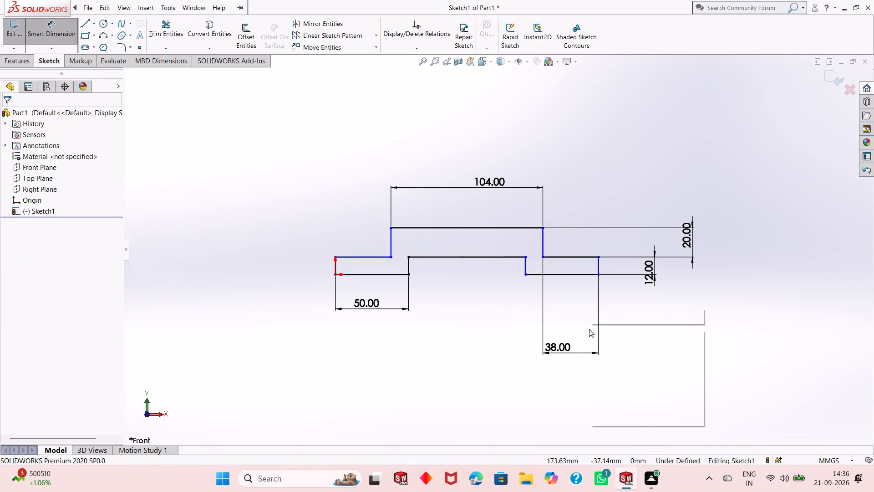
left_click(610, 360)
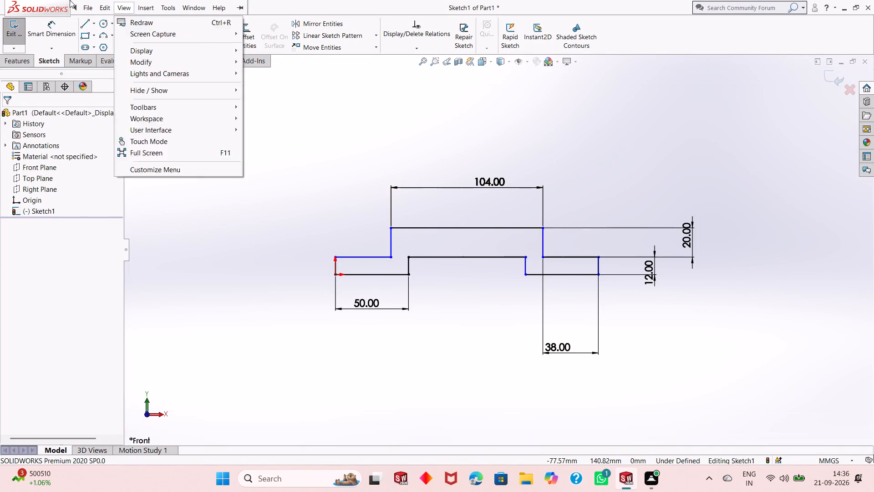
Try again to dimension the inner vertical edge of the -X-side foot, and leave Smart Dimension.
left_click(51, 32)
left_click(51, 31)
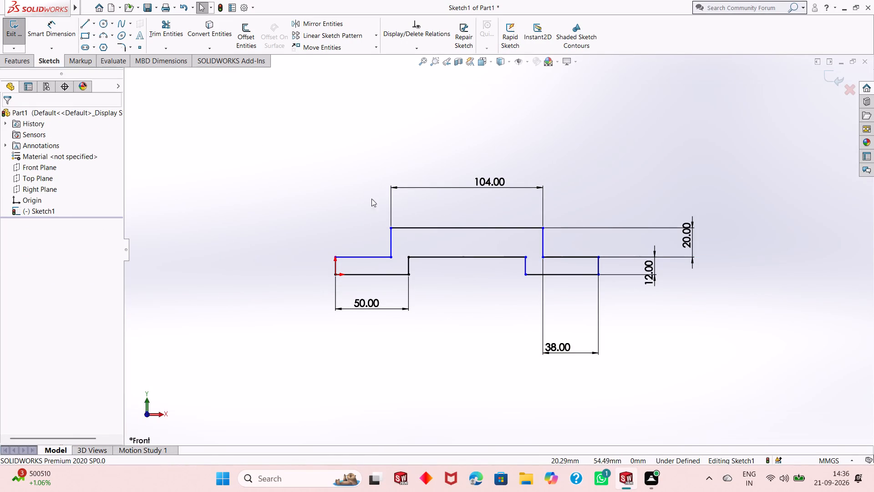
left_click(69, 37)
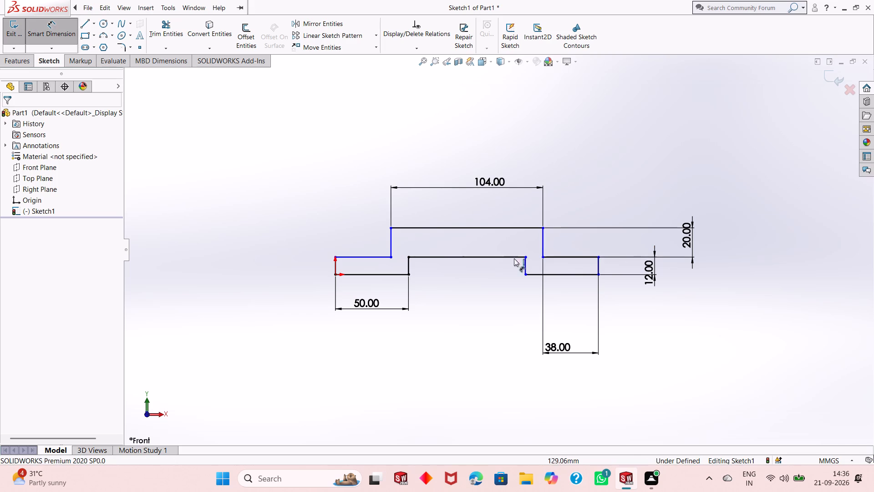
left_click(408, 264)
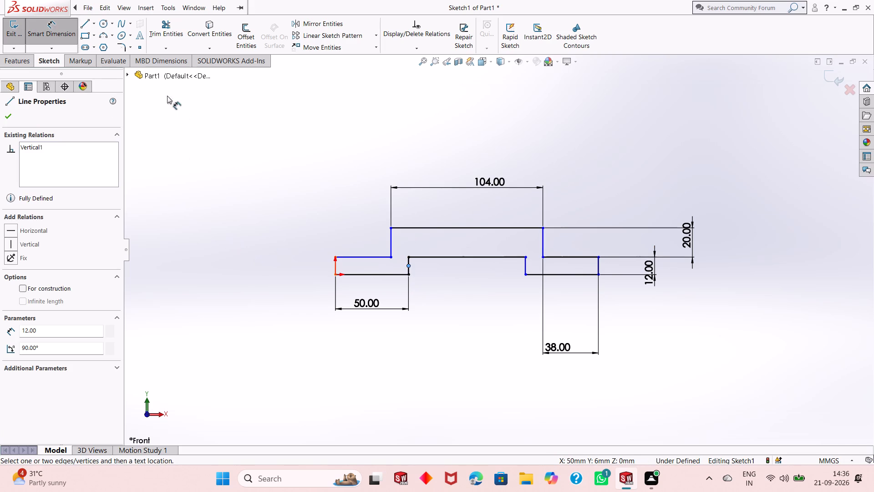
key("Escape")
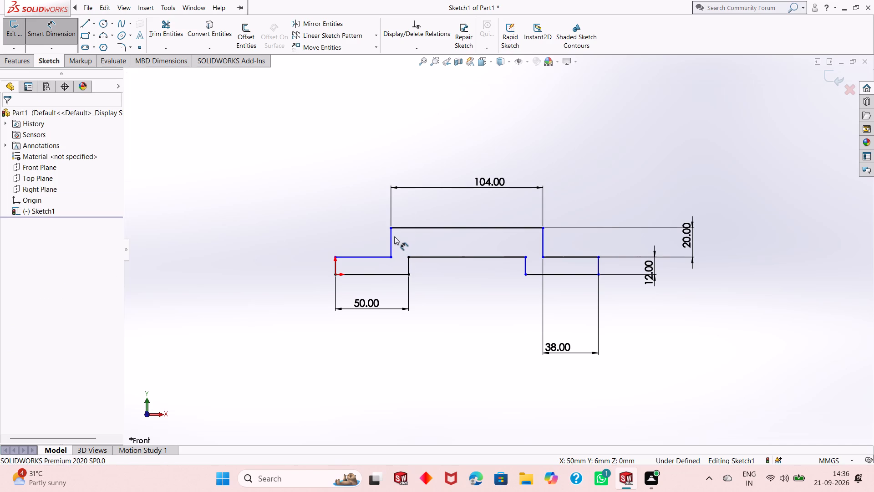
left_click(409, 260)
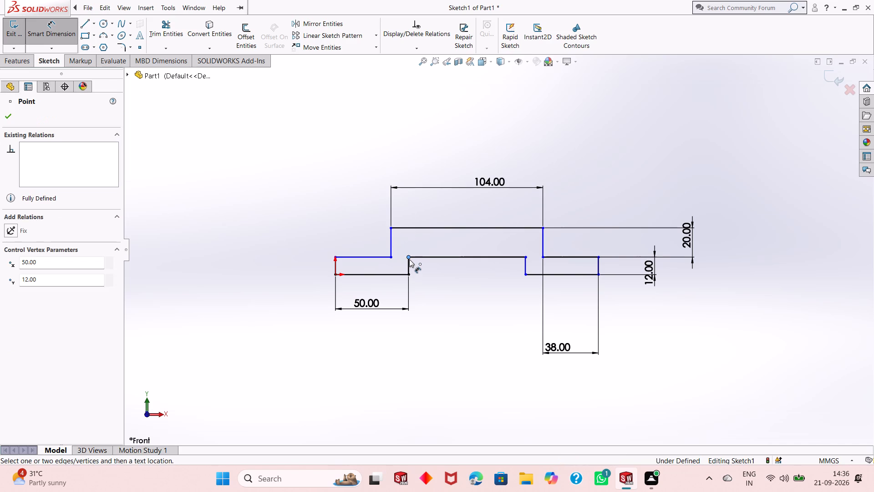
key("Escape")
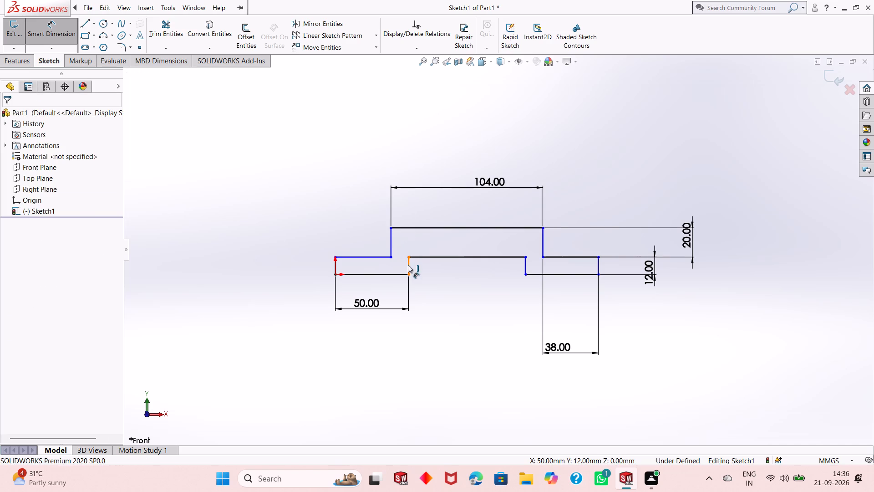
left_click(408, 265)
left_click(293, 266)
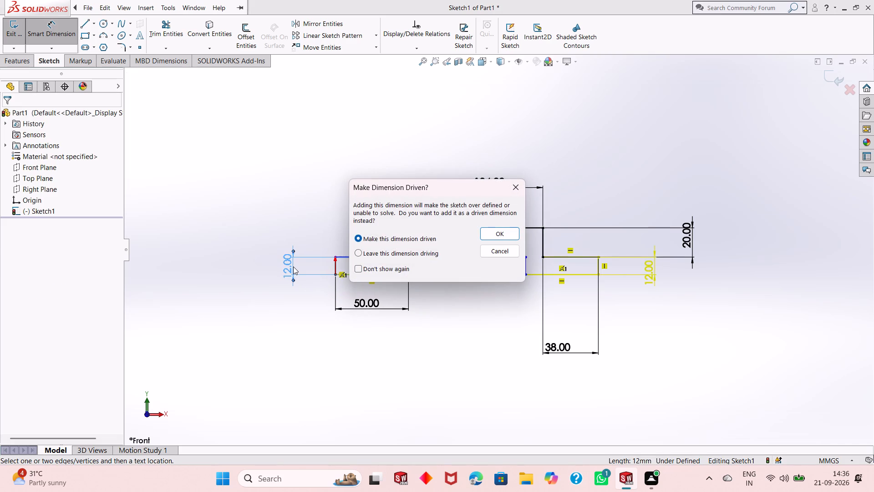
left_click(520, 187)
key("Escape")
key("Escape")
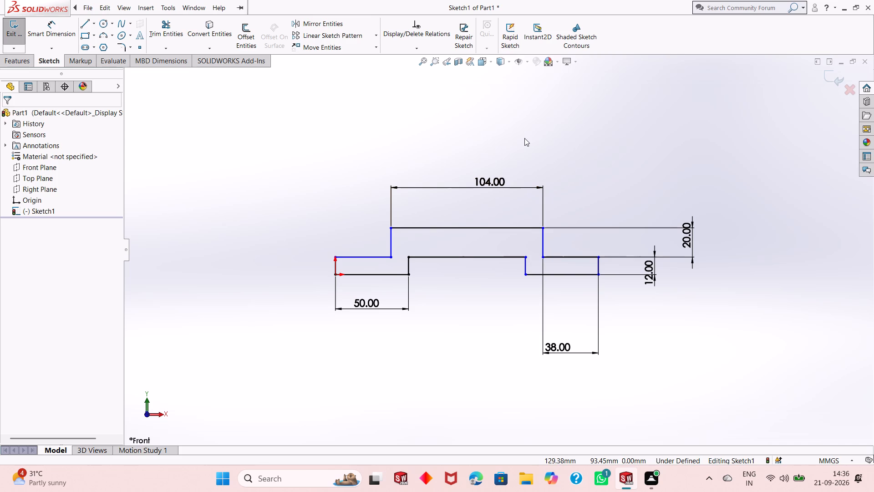
Undo the dimensioning edits back to where only the 12 mm height dimension of the -X-side foot remains.
key("ctrl+z")
key("ctrl+z")
key("ctrl+z")
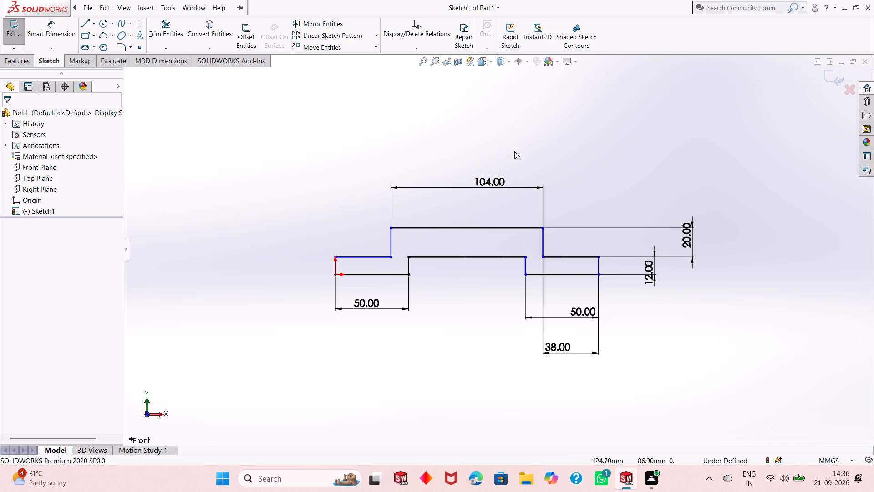
key("ctrl+z")
key("ctrl+z")
key("ctrl+z")
key("ctrl+z")
key("ctrl+z")
key("ctrl+z")
key("ctrl+z")
key("ctrl+z")
key("ctrl+z")
key("ctrl+z")
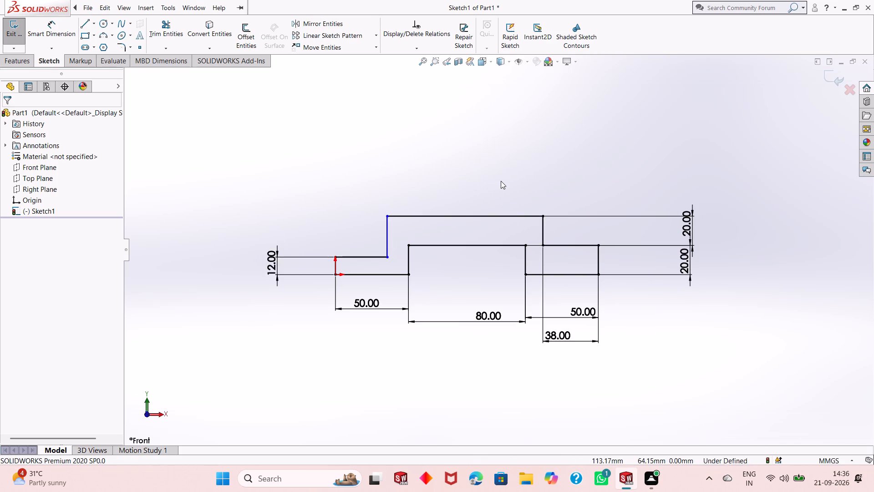
key("ctrl+z")
key("ctrl+z")
key("ctrl+z")
key("ctrl+z")
key("ctrl+z")
key("ctrl+z")
key("ctrl+z")
key("ctrl+z")
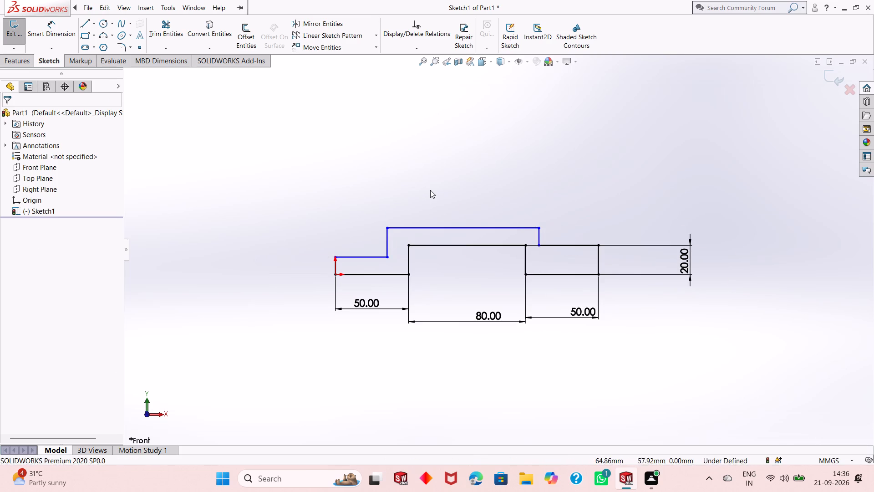
key("ctrl+z")
key("ctrl+z")
key("ctrl+z")
key("ctrl+z")
key("ctrl+z")
key("ctrl+z")
key("ctrl+z")
key("ctrl+z")
key("ctrl+z")
key("ctrl+z")
key("ctrl+z")
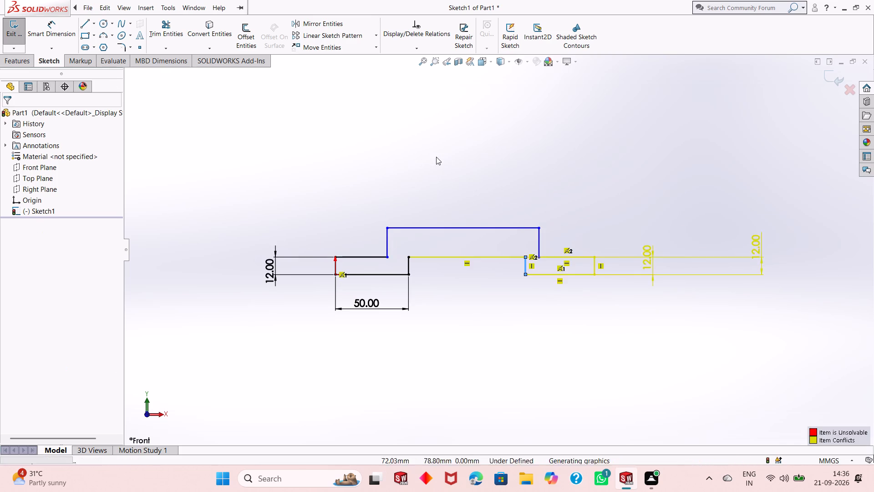
key("ctrl+z")
key("ctrl+z")
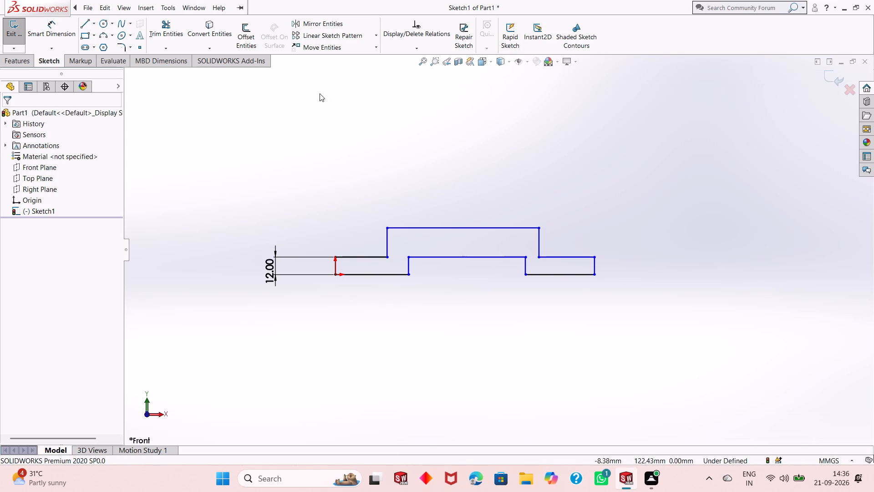
Dimension the inner vertical edge of the -X-side foot at 20 mm.
left_click(52, 33)
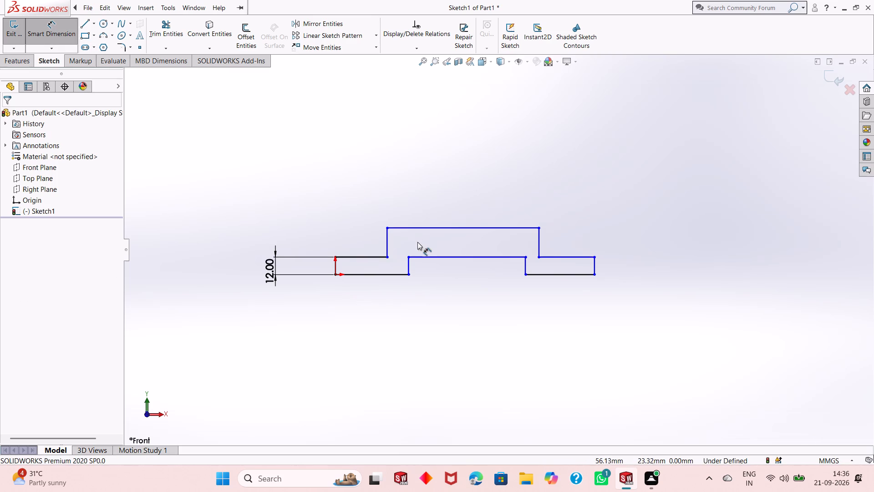
left_click(407, 265)
left_click(221, 270)
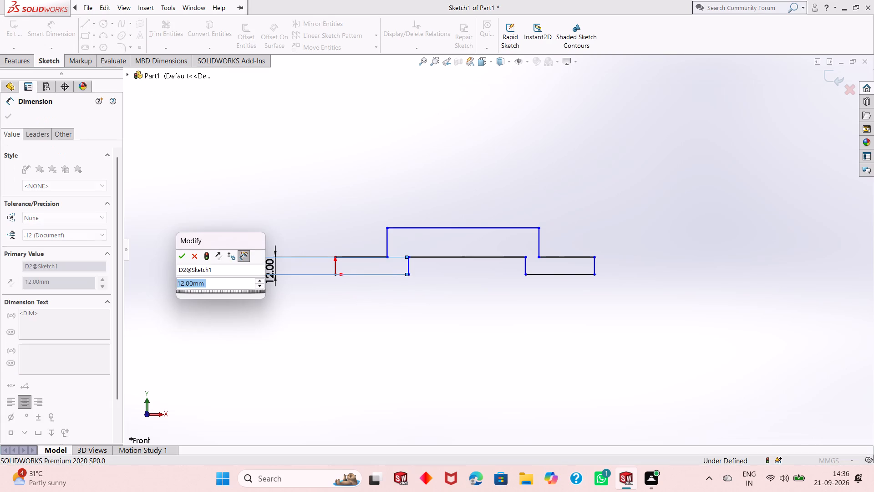
type("20")
key("Return")
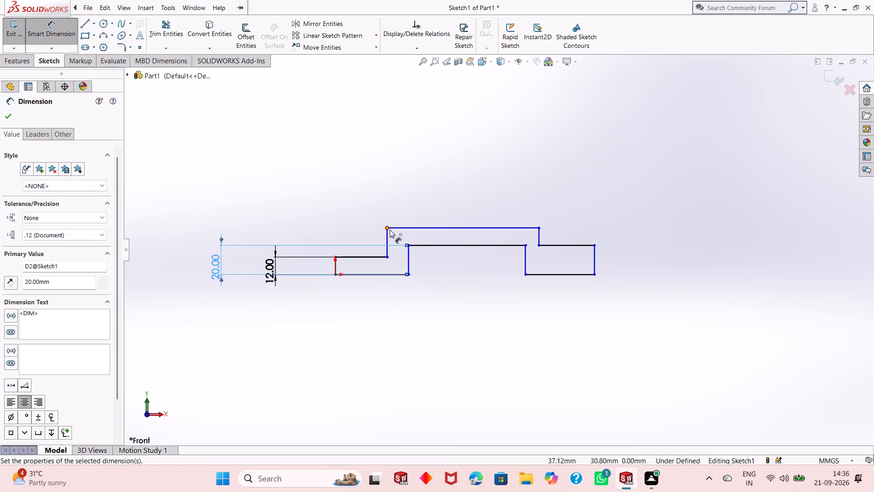
Dimension the upper vertical step edge at the -X end of the top line at 20 mm.
left_click(386, 236)
left_click(271, 217)
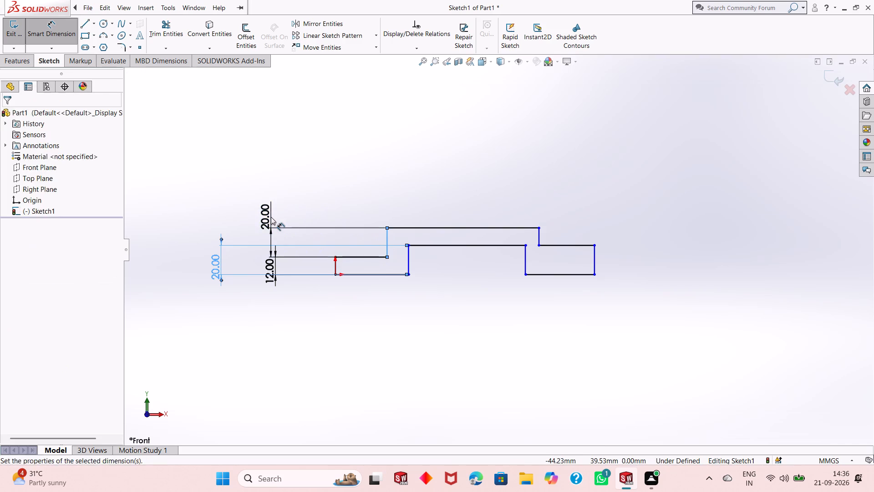
left_click(230, 204)
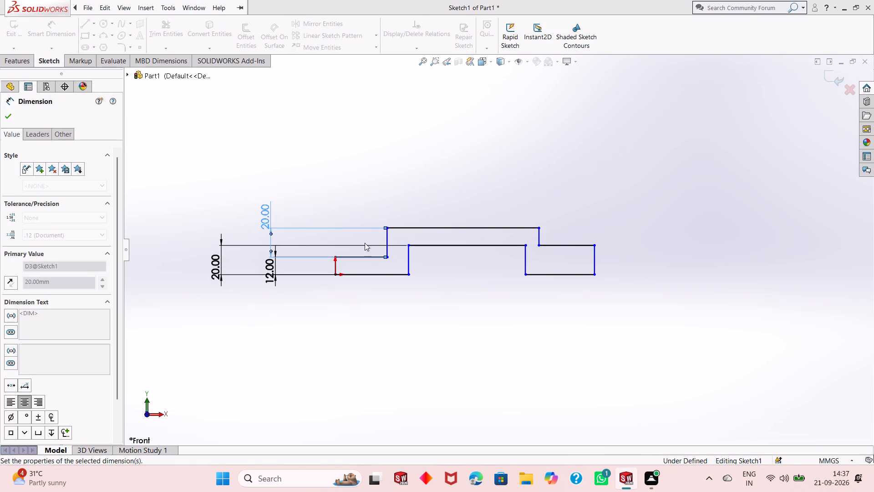
left_click(390, 274)
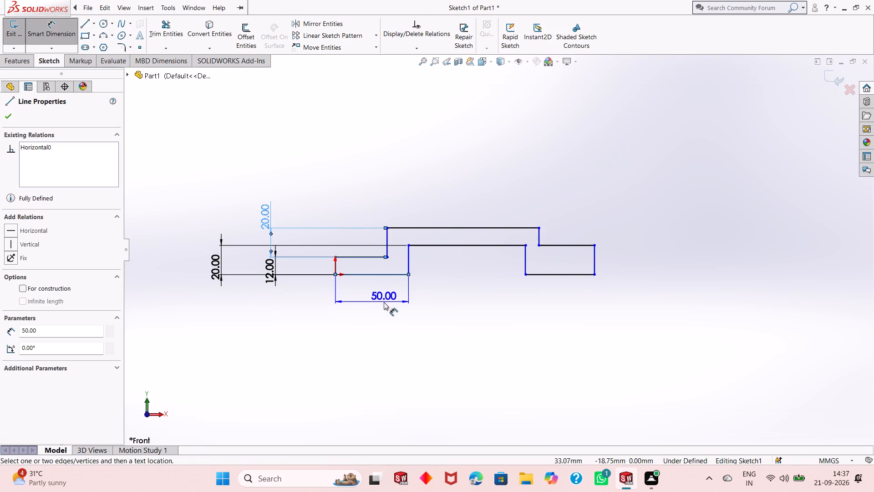
key("Escape")
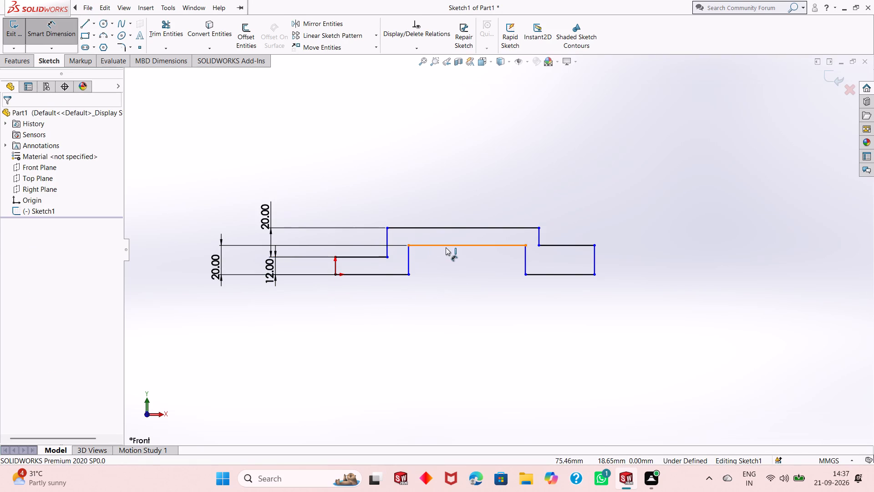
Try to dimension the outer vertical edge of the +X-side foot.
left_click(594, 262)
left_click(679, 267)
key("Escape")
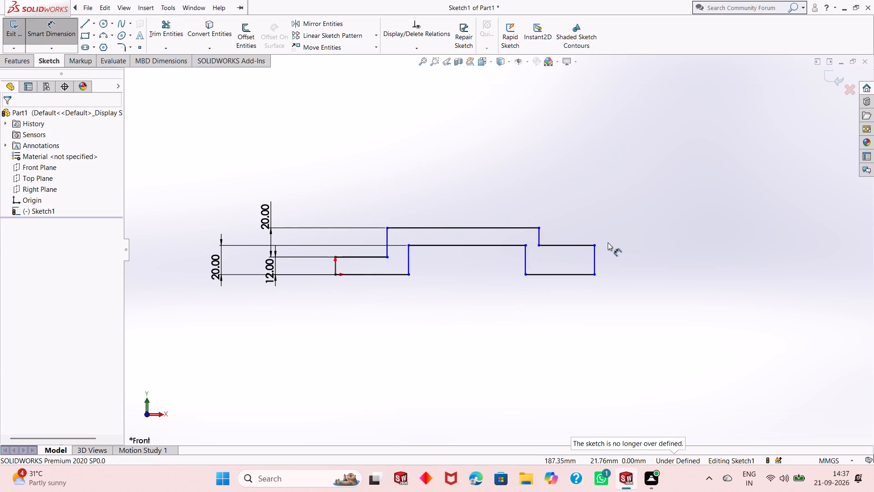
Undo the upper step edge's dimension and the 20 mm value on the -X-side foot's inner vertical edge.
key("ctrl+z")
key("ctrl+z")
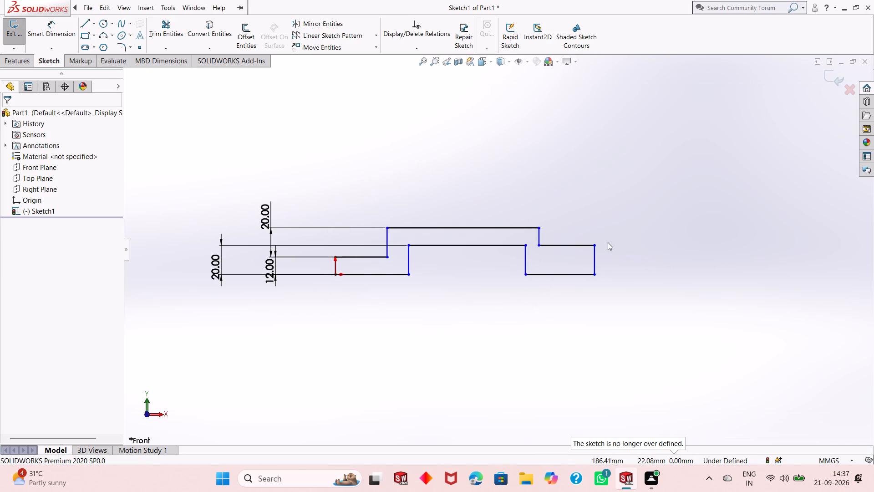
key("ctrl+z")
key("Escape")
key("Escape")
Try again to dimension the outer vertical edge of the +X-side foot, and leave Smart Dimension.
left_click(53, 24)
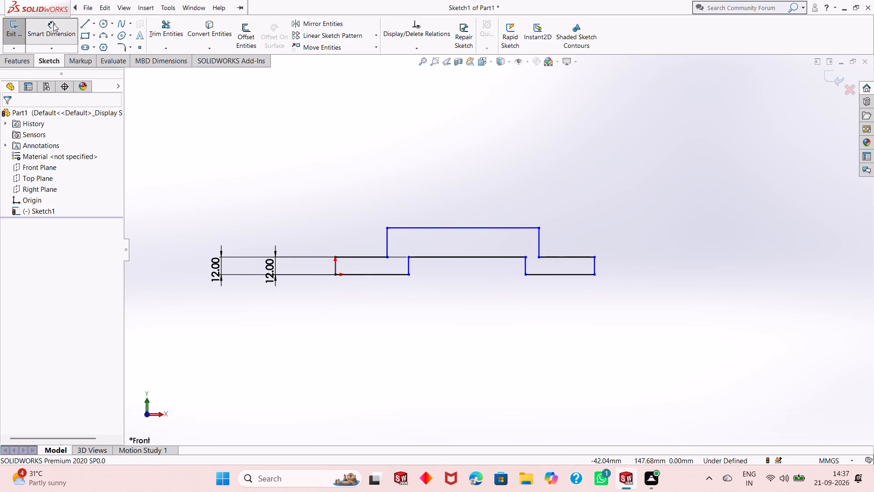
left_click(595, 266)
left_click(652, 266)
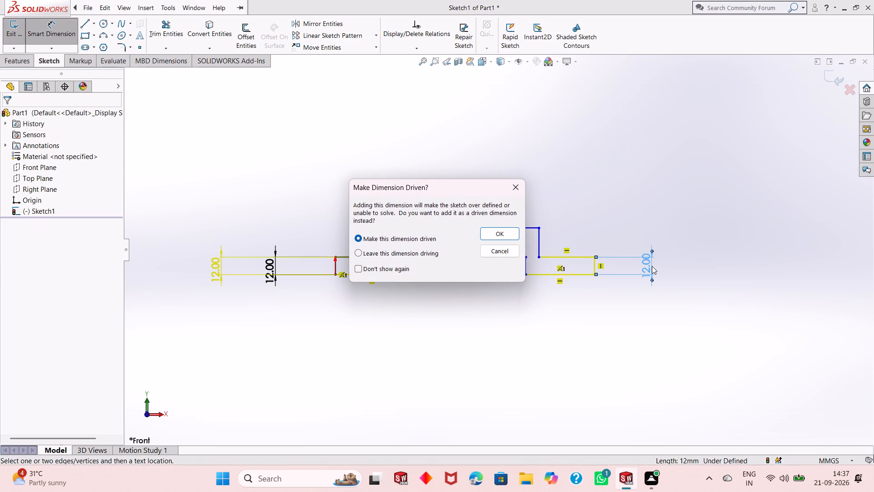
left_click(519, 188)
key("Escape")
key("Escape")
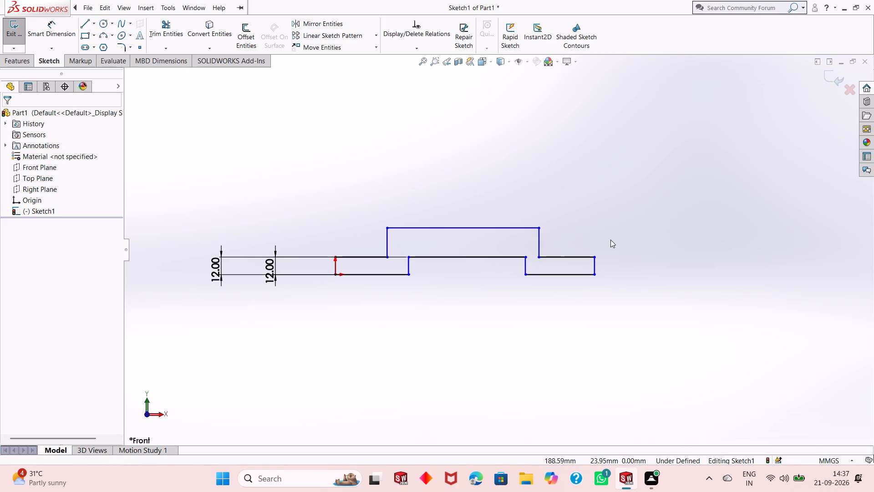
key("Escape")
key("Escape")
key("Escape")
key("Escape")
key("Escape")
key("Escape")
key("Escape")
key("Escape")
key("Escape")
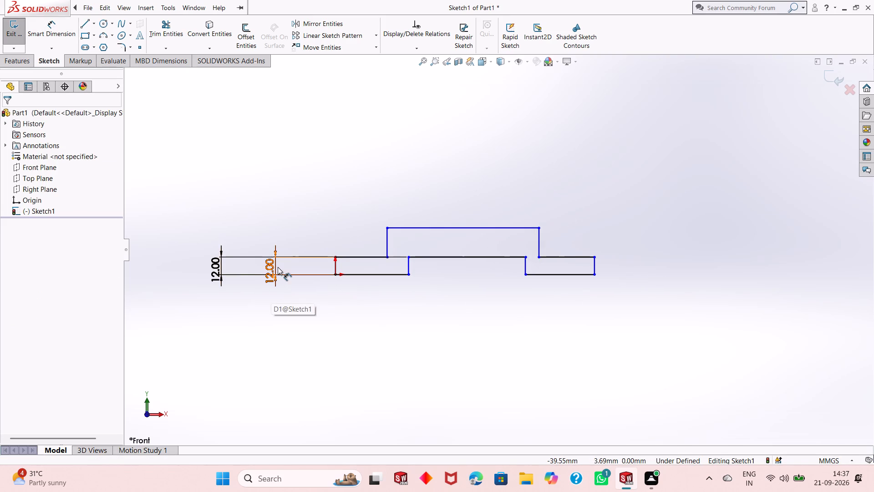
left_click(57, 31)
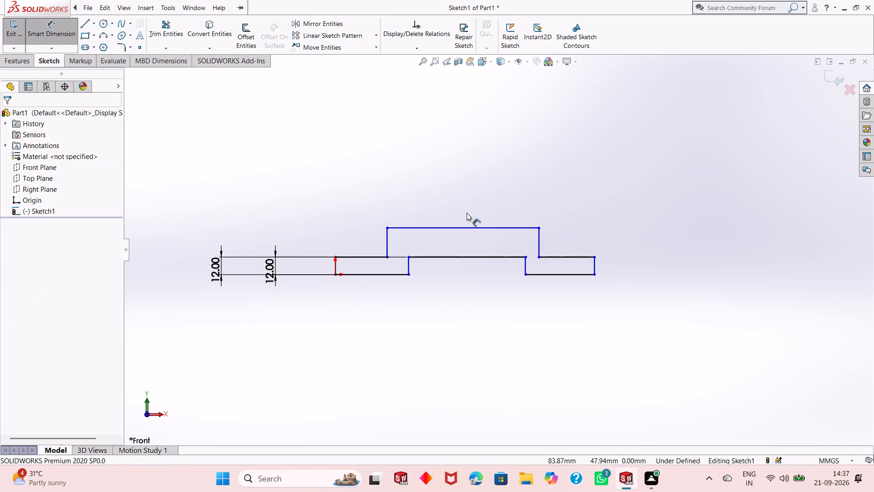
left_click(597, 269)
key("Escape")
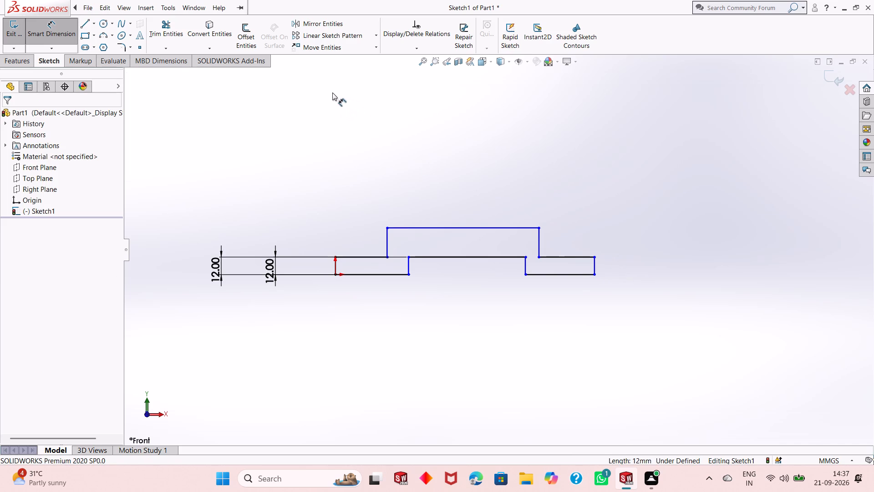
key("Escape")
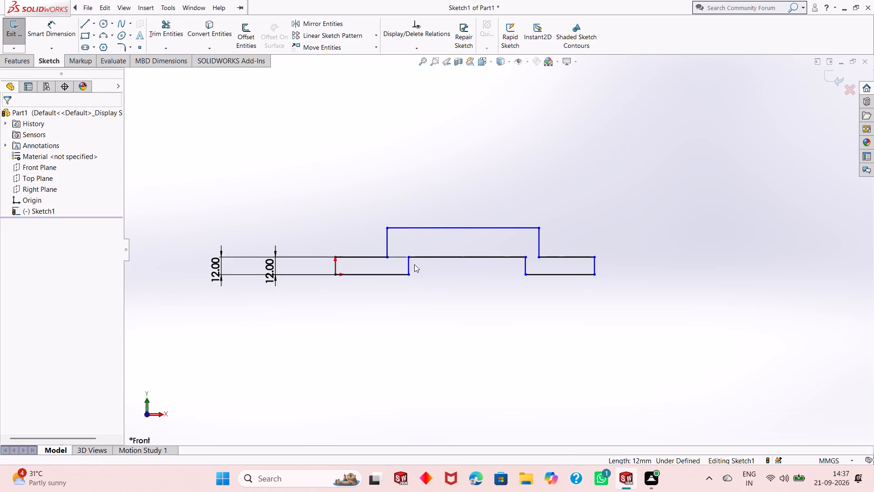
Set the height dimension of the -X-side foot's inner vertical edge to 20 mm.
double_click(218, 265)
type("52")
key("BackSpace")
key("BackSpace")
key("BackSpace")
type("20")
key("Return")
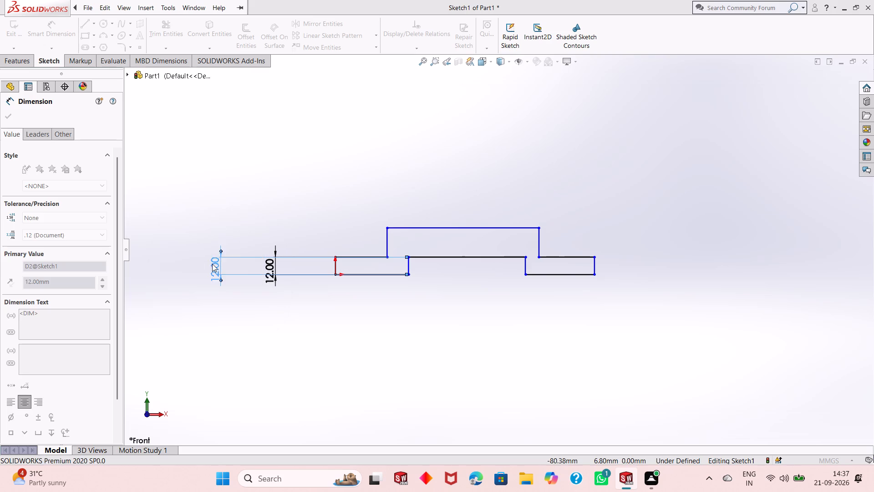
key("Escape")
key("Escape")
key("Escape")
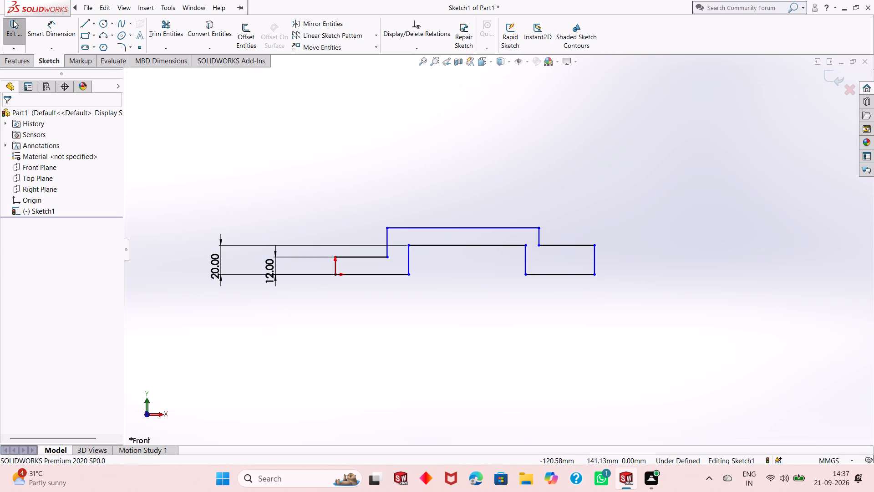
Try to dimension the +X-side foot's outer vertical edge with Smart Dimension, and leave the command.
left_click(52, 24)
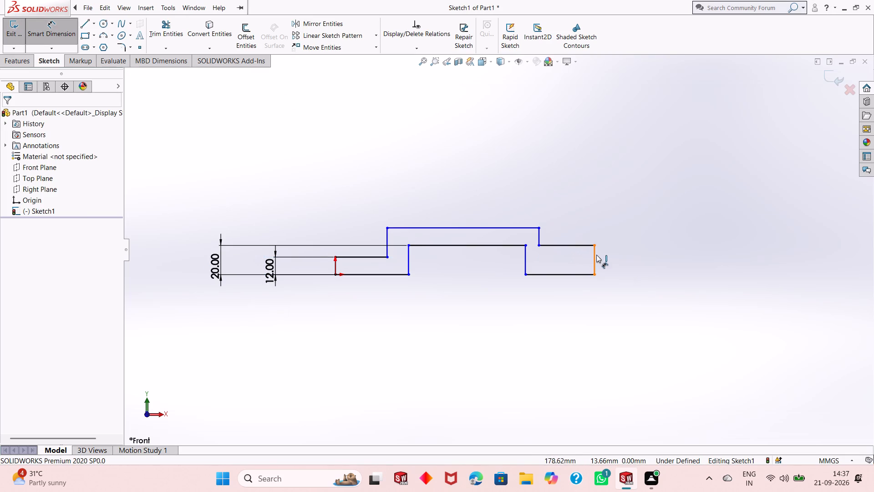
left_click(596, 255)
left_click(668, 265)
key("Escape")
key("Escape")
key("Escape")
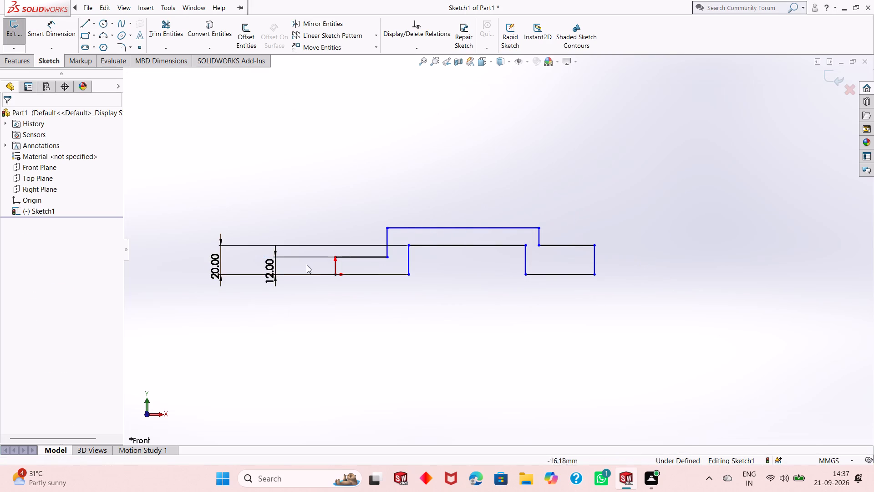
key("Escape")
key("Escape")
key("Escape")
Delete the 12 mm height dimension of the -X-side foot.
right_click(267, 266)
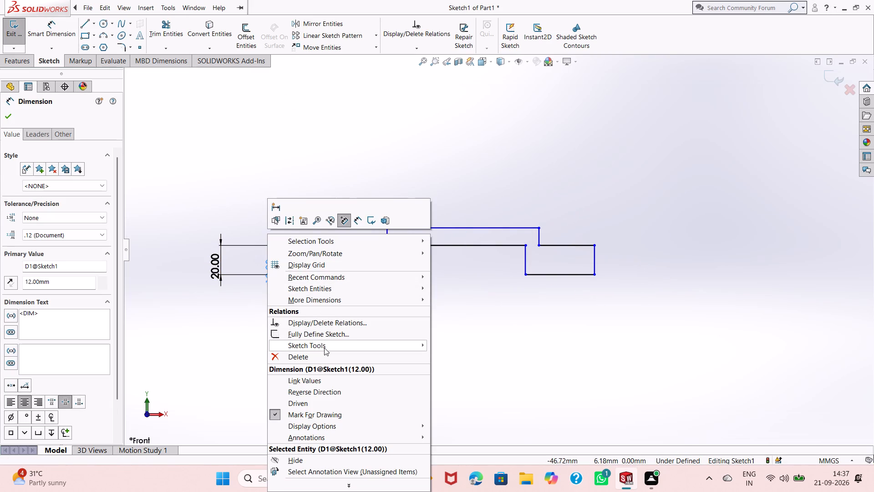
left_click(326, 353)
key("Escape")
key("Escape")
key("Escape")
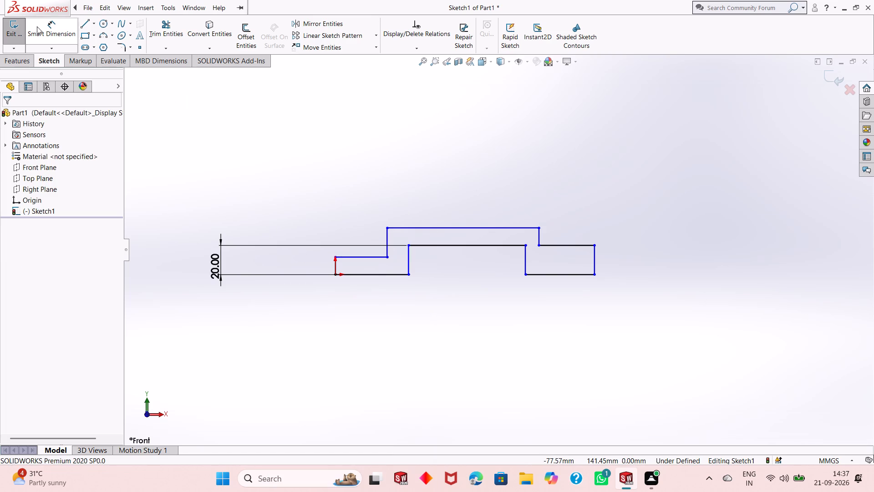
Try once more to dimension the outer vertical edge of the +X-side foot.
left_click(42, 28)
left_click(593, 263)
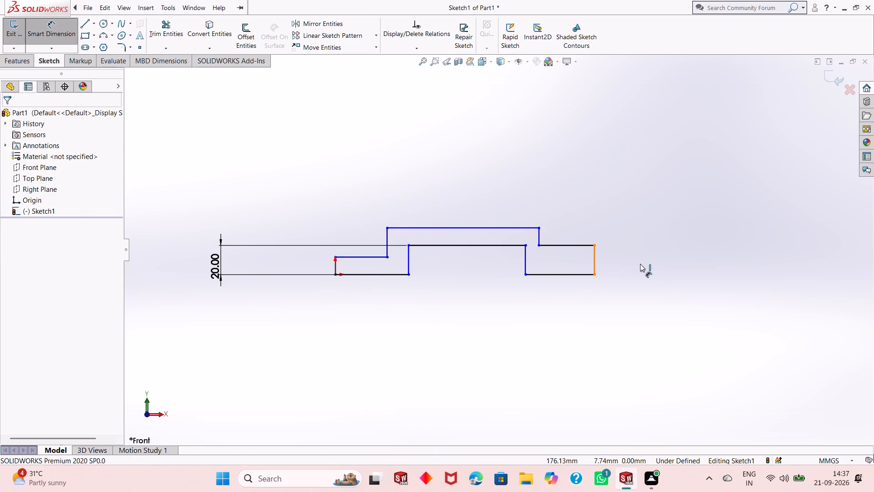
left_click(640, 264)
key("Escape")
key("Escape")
Undo all the dimensions and profile lines, back to the empty part without the Front Plane sketch.
key("ctrl+z")
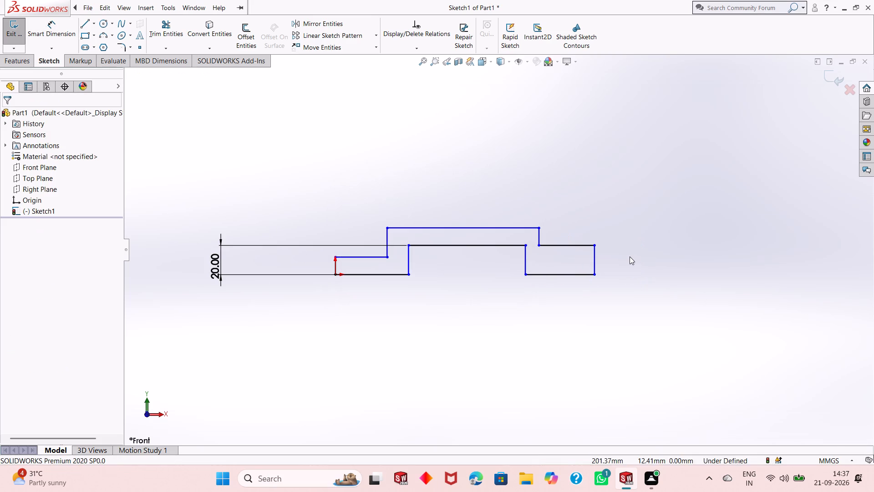
key("ctrl+z")
key("ctrl+z")
key("ctrl+z")
key("ctrl+z")
key("ctrl+z")
key("ctrl+z")
key("ctrl+z")
key("ctrl+z")
key("ctrl+z")
key("ctrl+z")
key("ctrl+z")
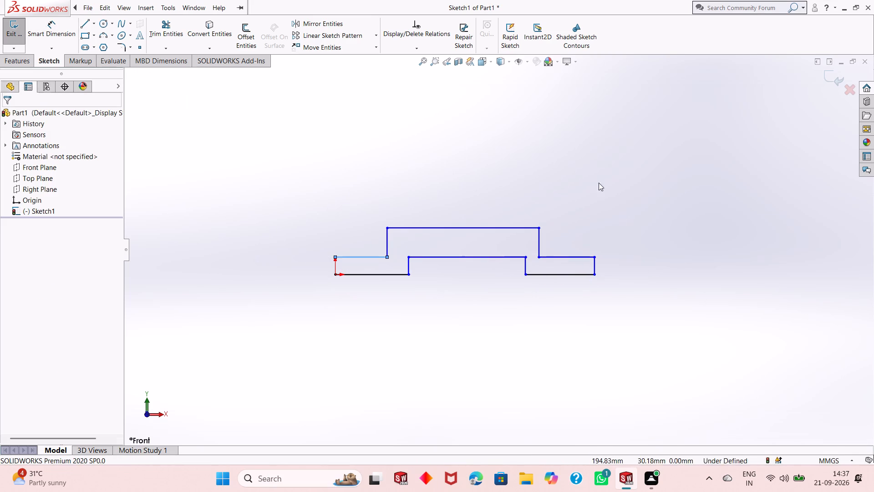
key("ctrl+z")
key("ctrl+z")
key("ctrl+z")
key("ctrl+z")
key("ctrl+z")
key("ctrl+z")
key("ctrl+z")
key("ctrl+z")
key("ctrl+z")
key("ctrl+z")
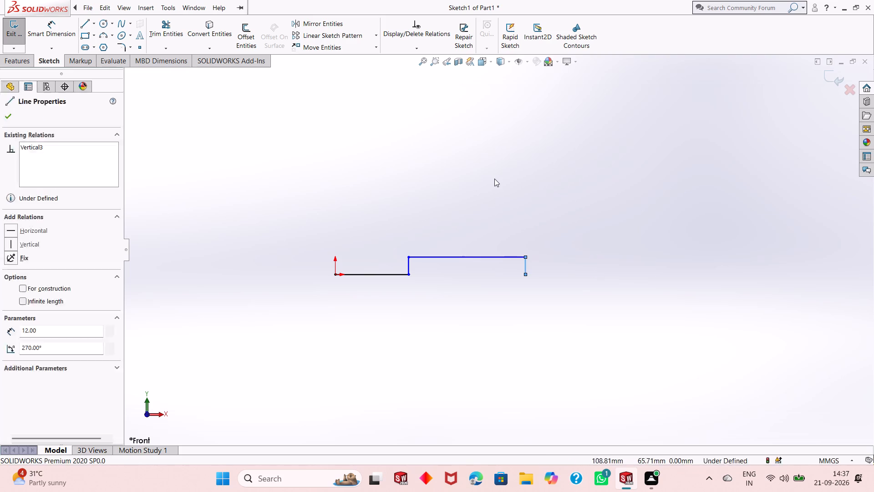
key("ctrl+z")
key("ctrl+z")
key("ctrl+z")
key("ctrl+z")
key("ctrl+z")
key("ctrl+z")
key("ctrl+z")
key("ctrl+z")
key("ctrl+z")
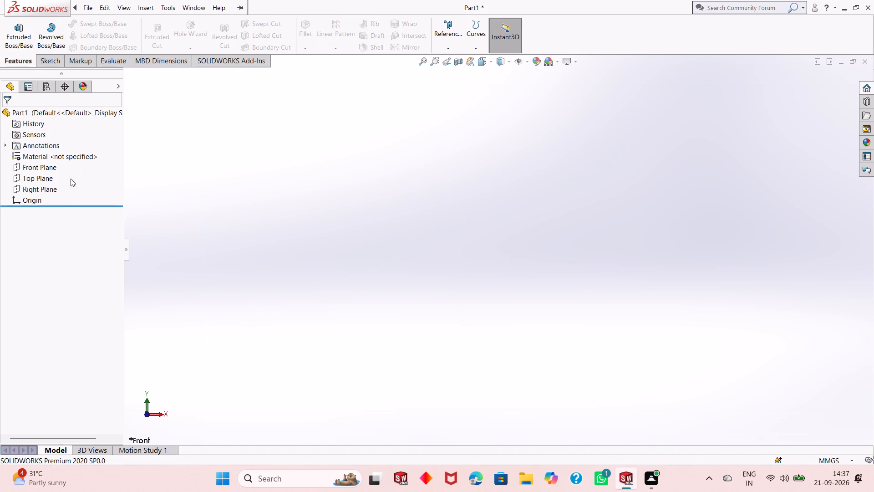
Start a new sketch on the Front Plane and draw a 50 mm horizontal line from the origin toward +X.
left_click(49, 165)
left_click(61, 152)
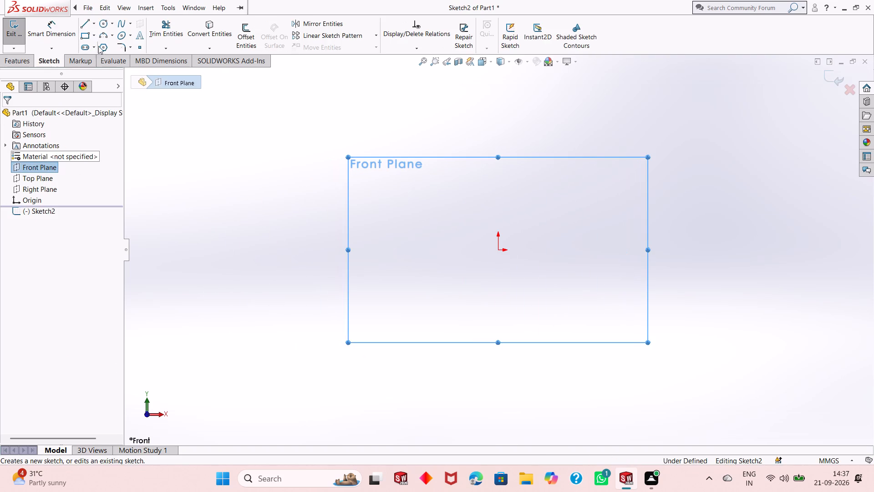
left_click(85, 19)
left_click(497, 250)
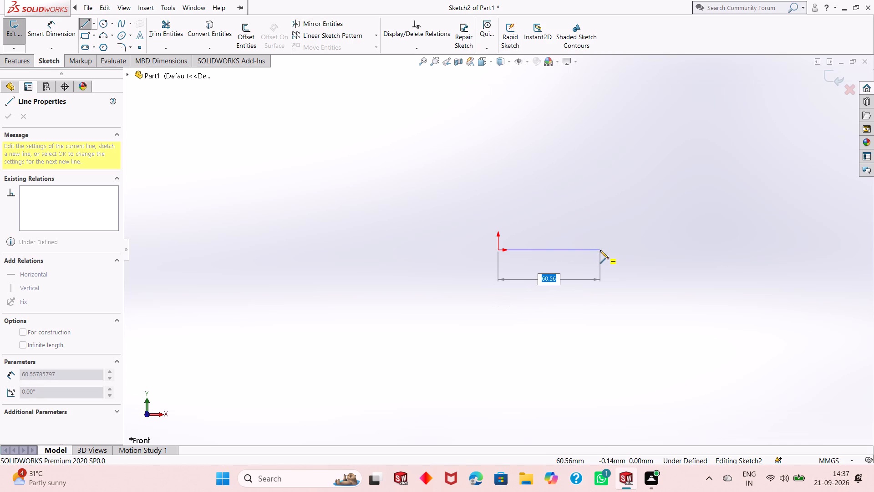
type("50")
key("Return")
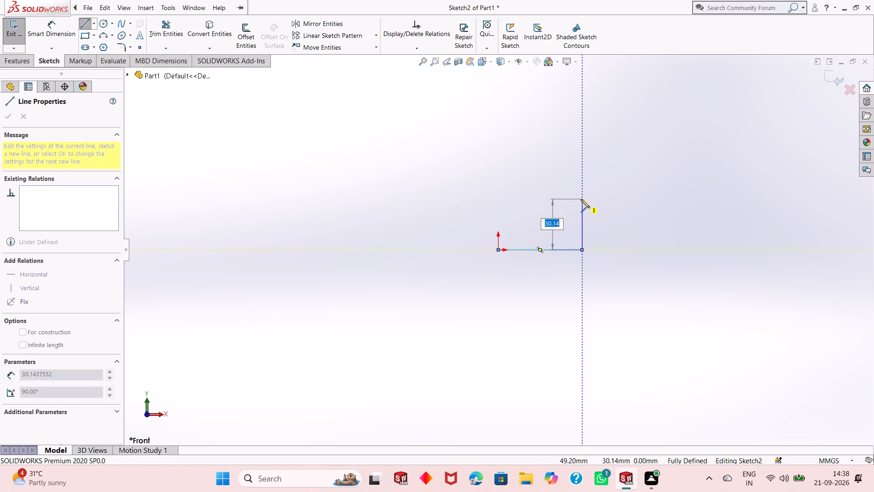
Continue the line chain around the central opening: 20 mm up, 80 mm toward +X, and 20 mm down.
type("20")
key("Return")
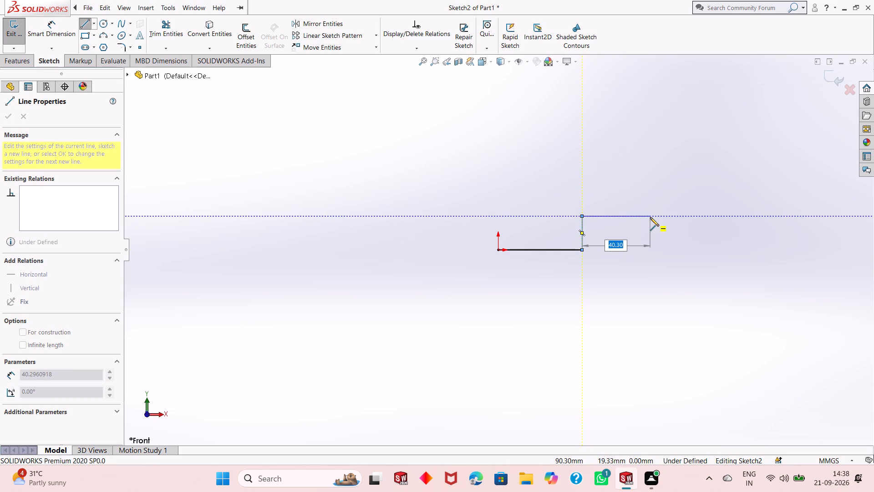
type("80")
key("Return")
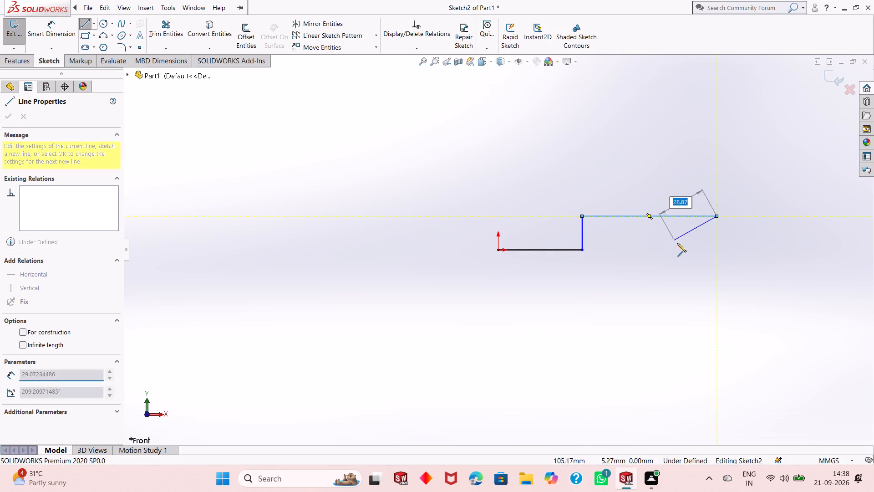
type("20")
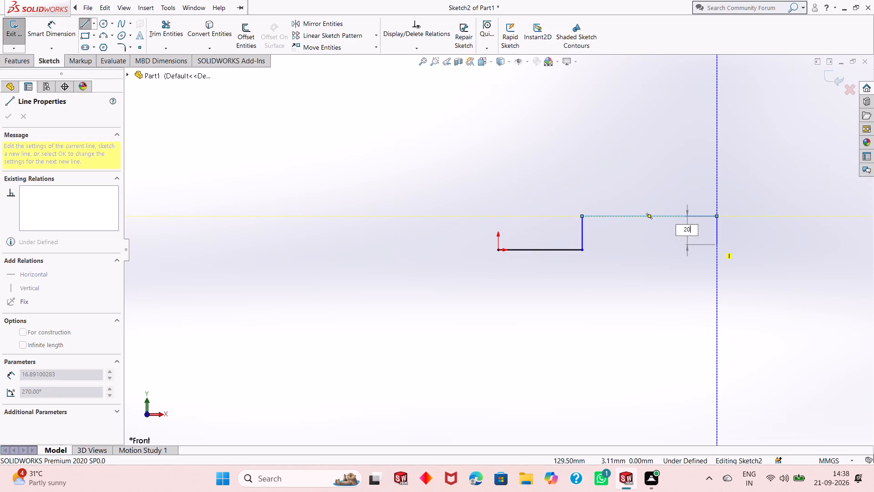
key("Return")
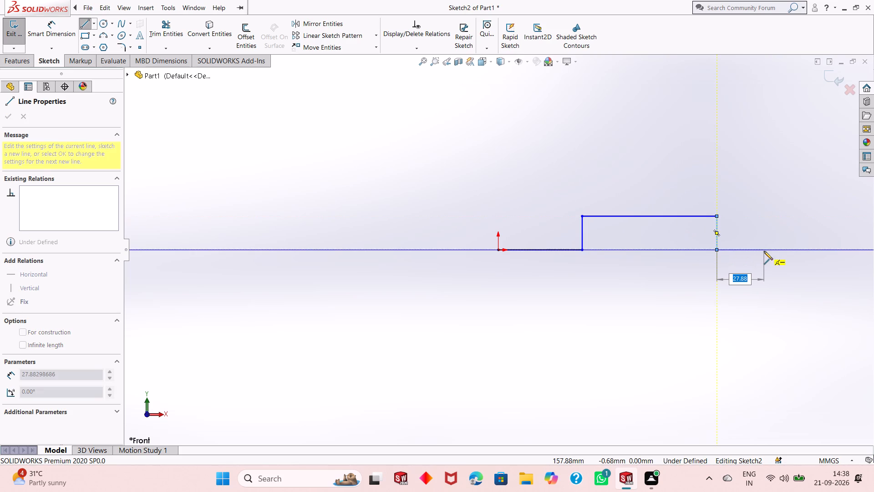
Draw the +X-side foot: a 50 mm base line toward +X, 12 mm up, and 38 mm back toward -X.
type("50")
key("Return")
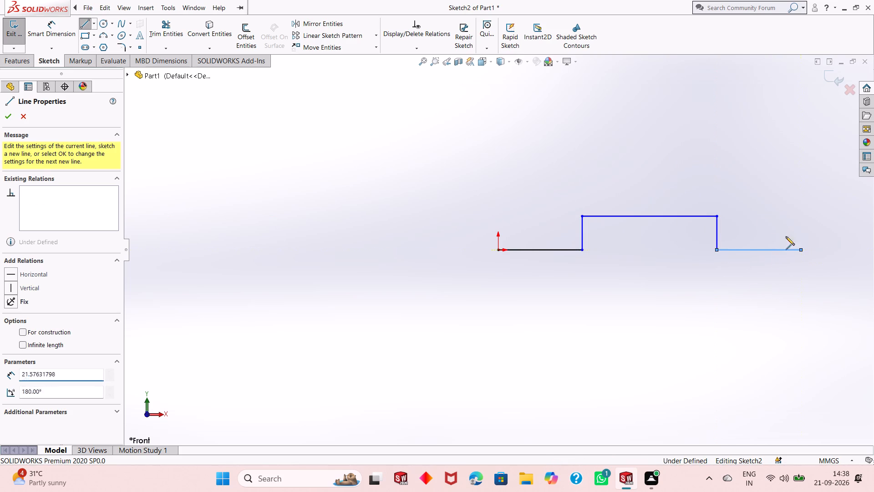
type("12")
key("Return")
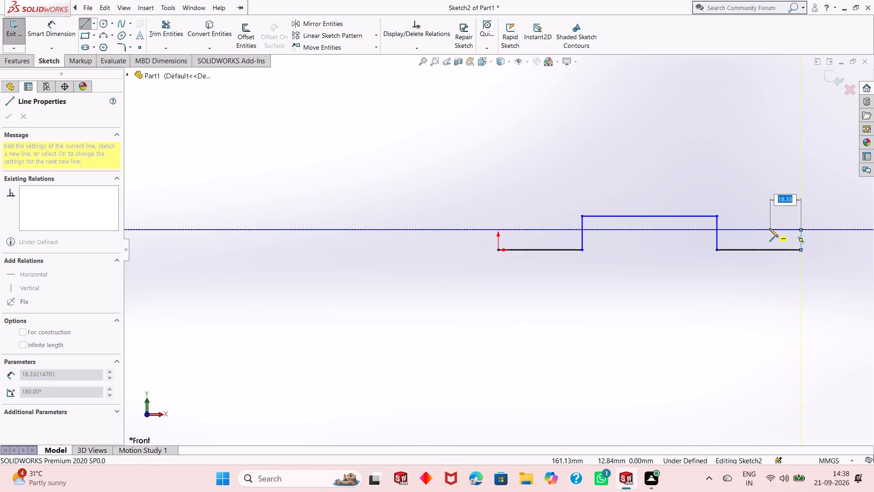
key("9")
key("BackSpace")
type("38")
key("Return")
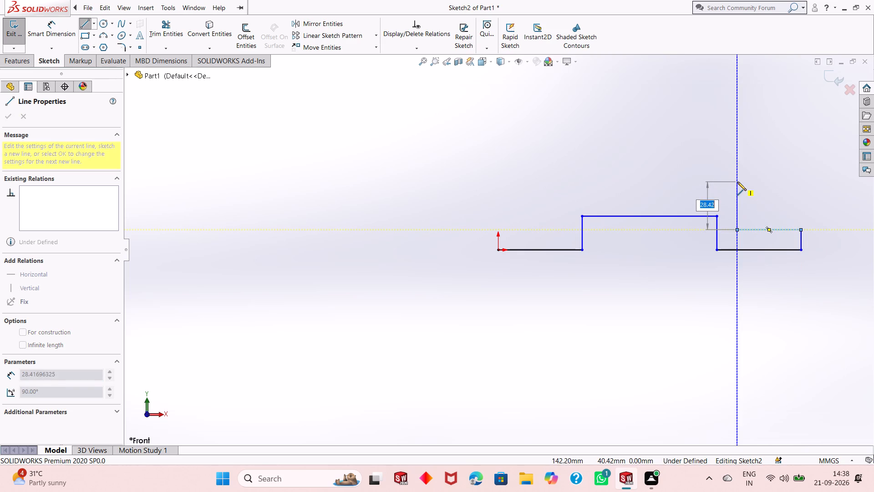
Continue the chain over the raised bridge top: 20 mm up, 104 mm toward -X, and 20 mm down.
type("20")
key("Return")
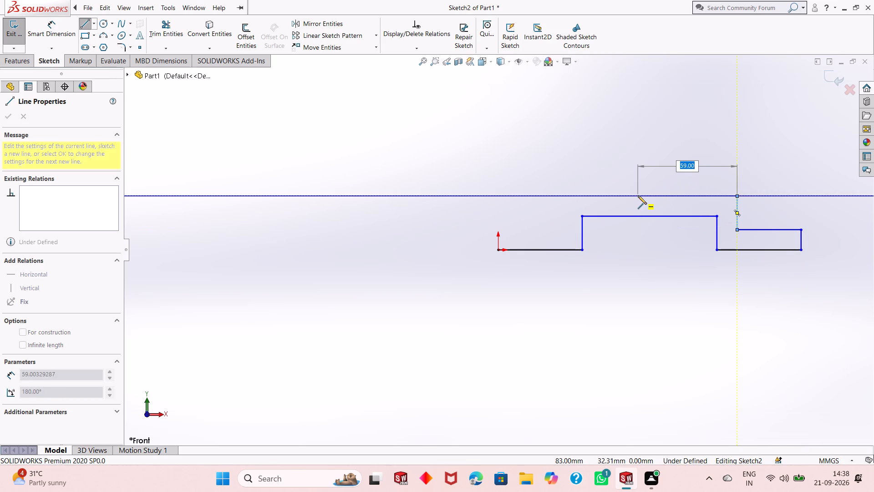
type("104")
key("Return")
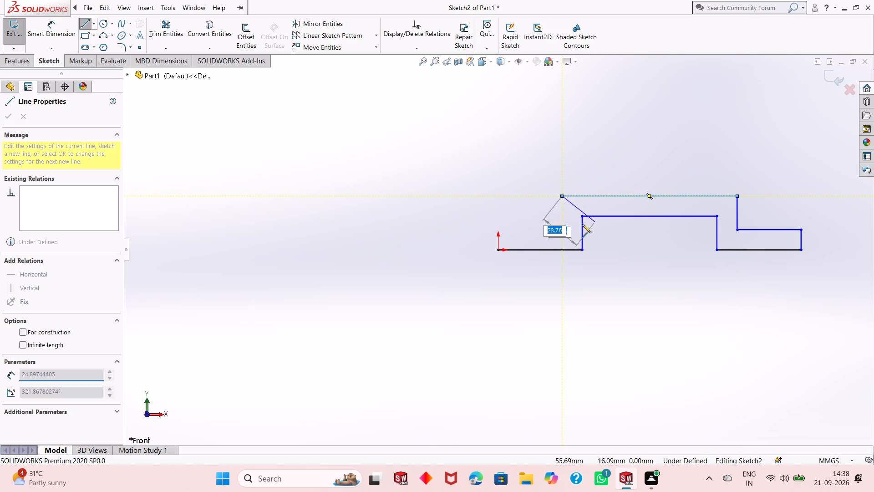
type("20")
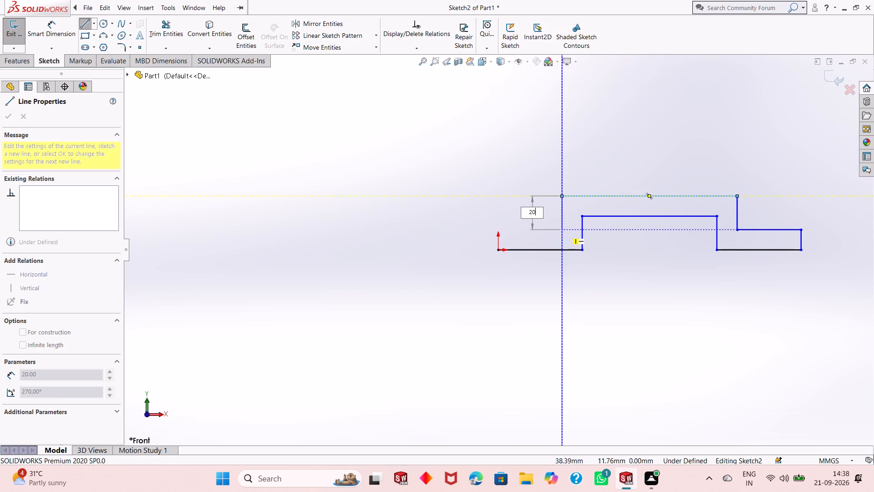
key("Return")
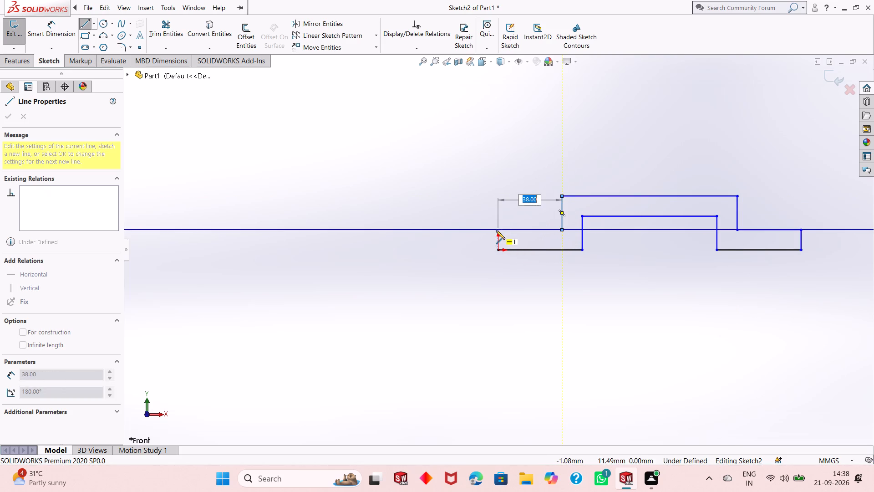
Close the profile with a 38 mm line toward -X and a 12 mm line down to the origin, ending the line chain.
left_click(496, 231)
left_click(499, 250)
key("Escape")
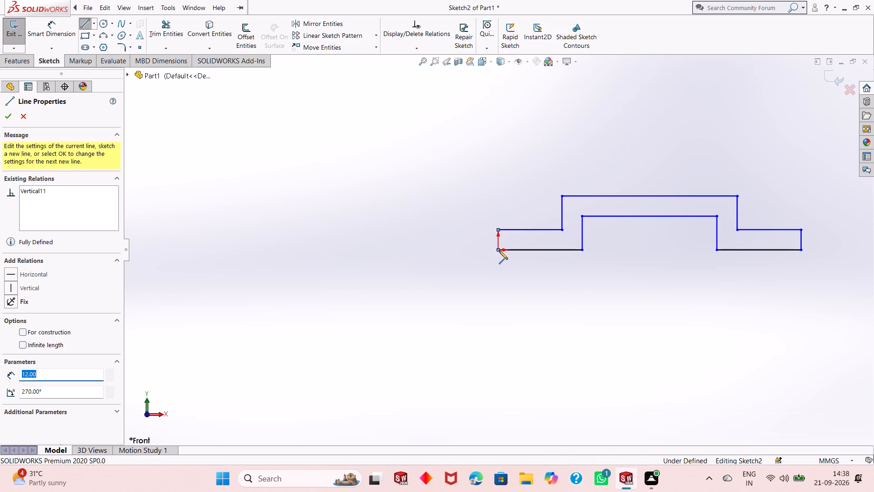
right_click(509, 286)
left_click(538, 290)
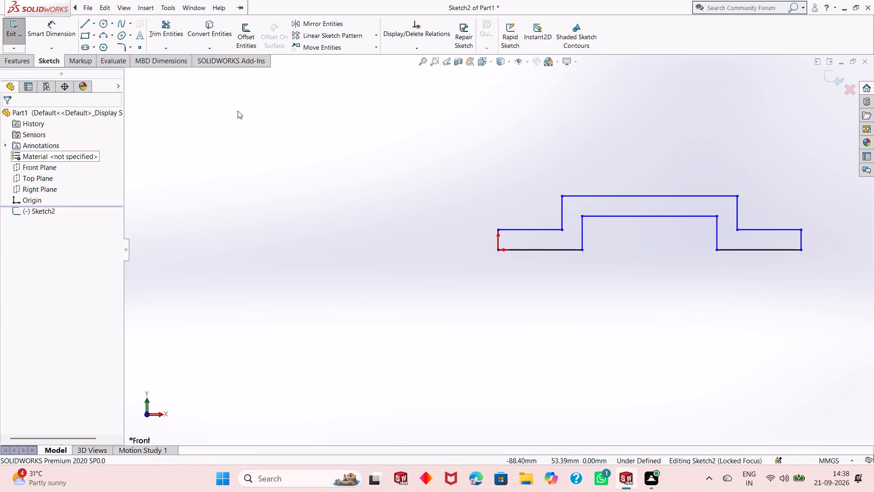
Add a 50 mm Smart Dimension to the base line of the foot at the origin.
left_click(45, 30)
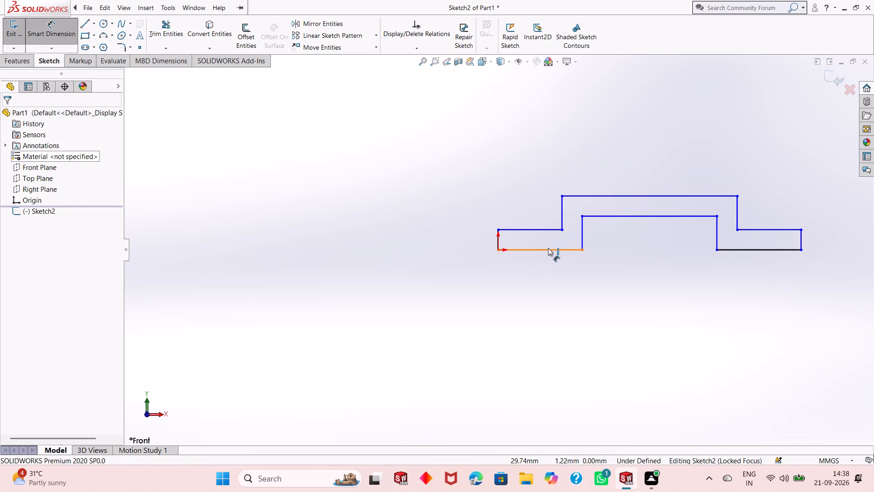
left_click(545, 247)
double_click(551, 308)
left_click(506, 293)
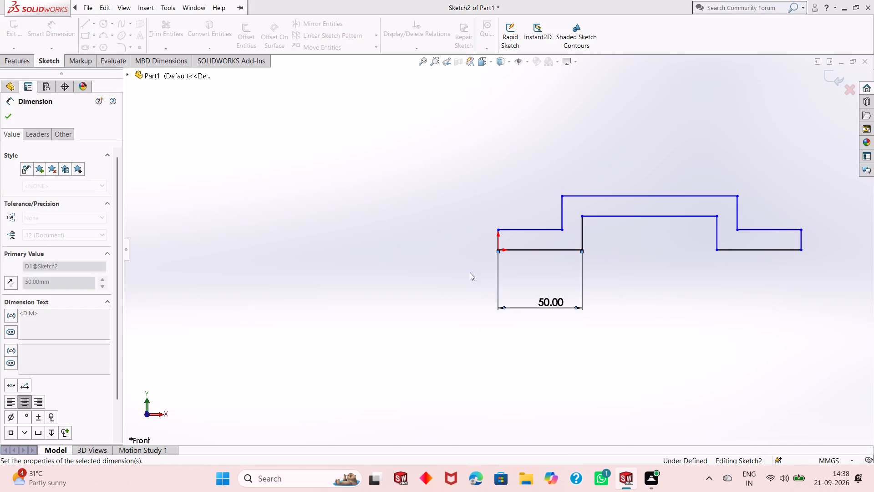
scroll(469, 277, "up", 2)
scroll(706, 203, "down", 2)
scroll(619, 276, "up", 2)
scroll(597, 261, "down", 3)
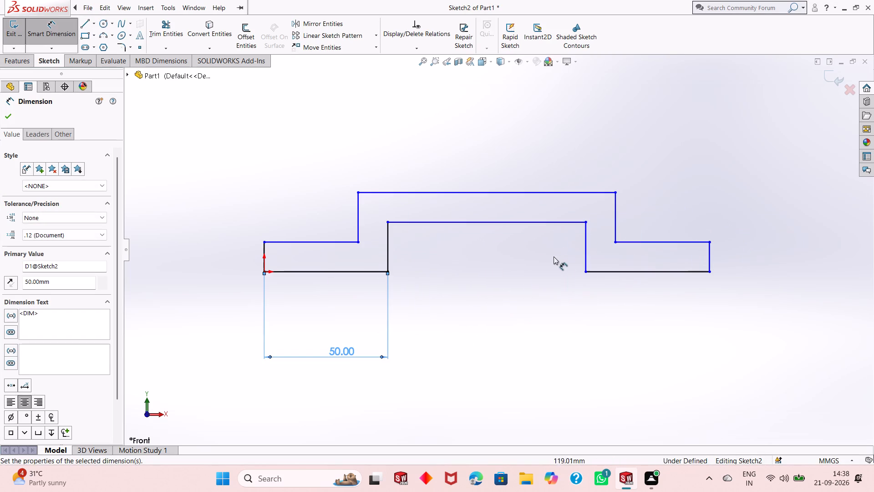
Dimension the central opening with a 20 mm height and an 80 mm width.
left_click(387, 248)
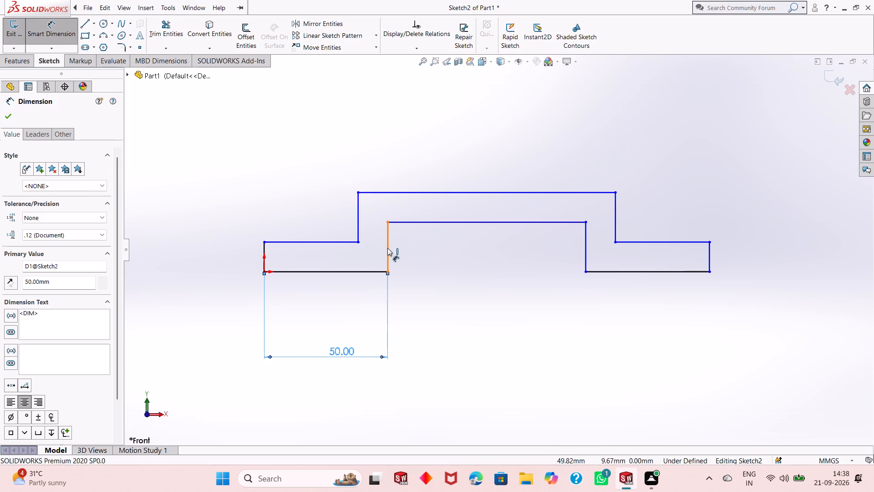
left_click(193, 254)
left_click(156, 240)
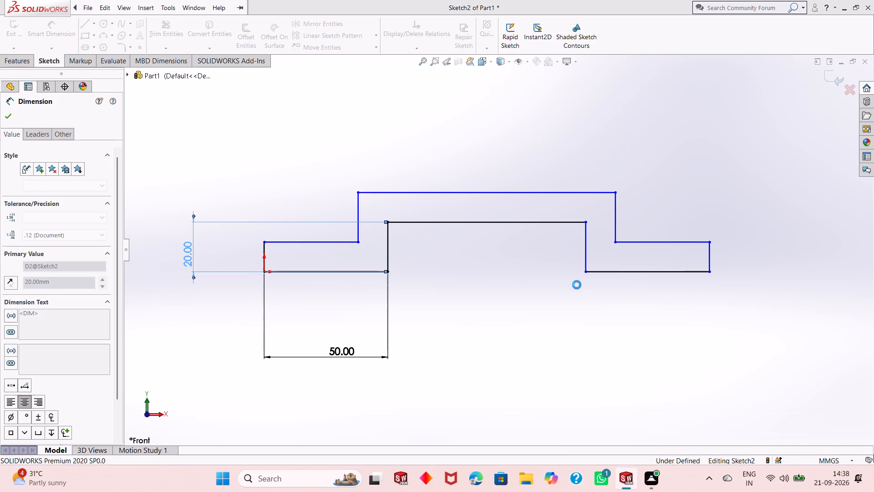
left_click(562, 221)
left_click(562, 307)
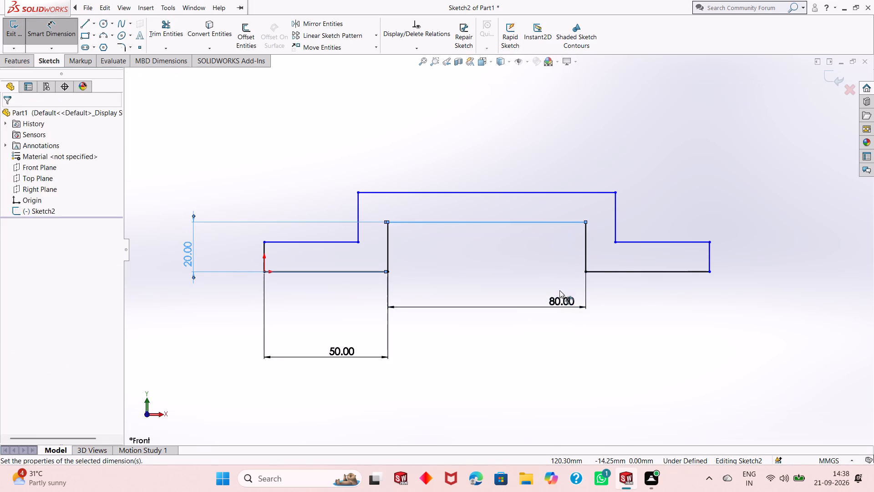
left_click(528, 296)
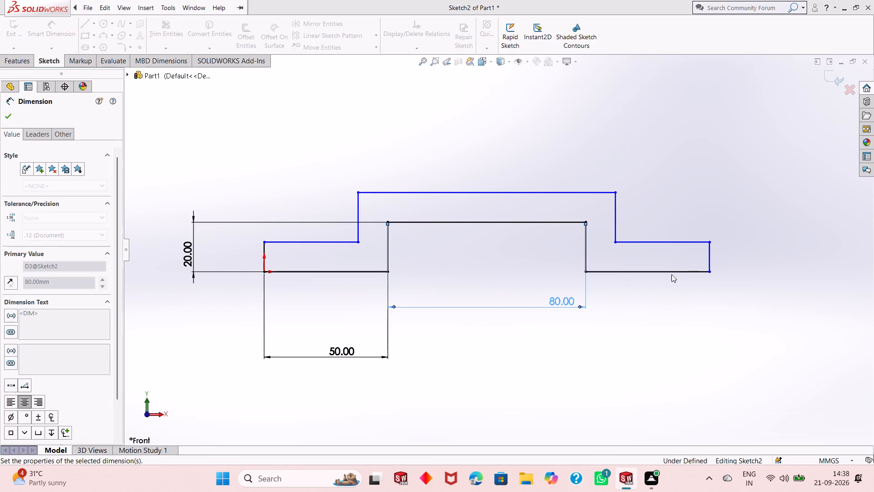
Dimension the +X-side foot: 12 mm end height, 38 mm top ledge and 50 mm base.
left_click(711, 263)
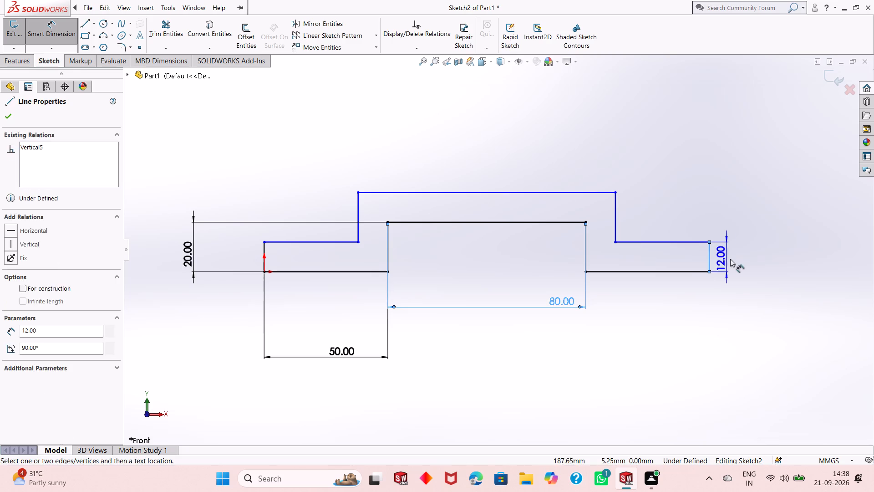
left_click(750, 258)
left_click(712, 246)
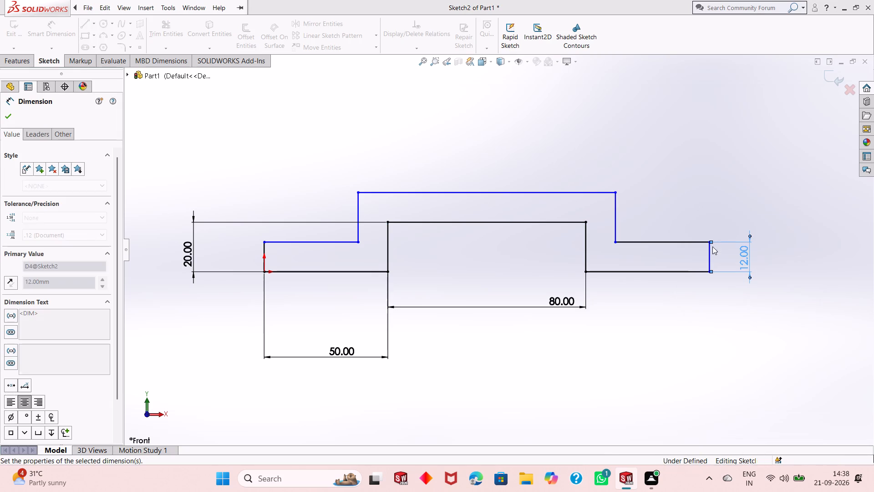
left_click(669, 243)
left_click(685, 344)
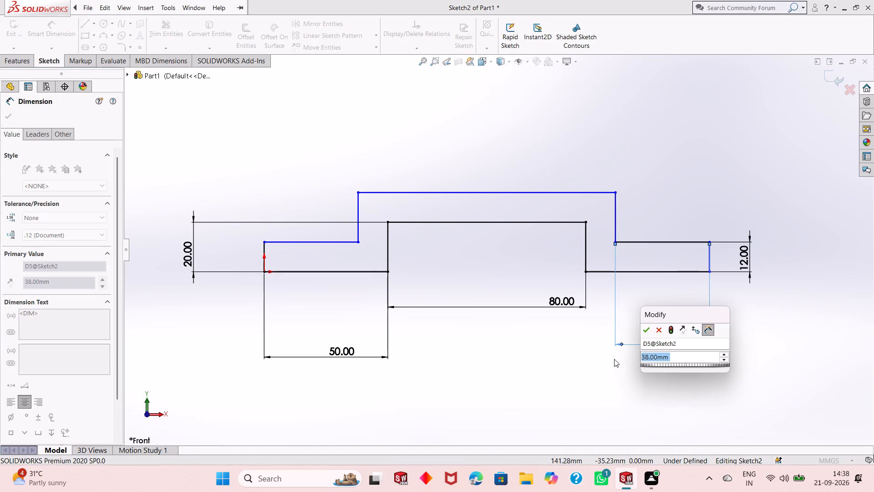
left_click(647, 331)
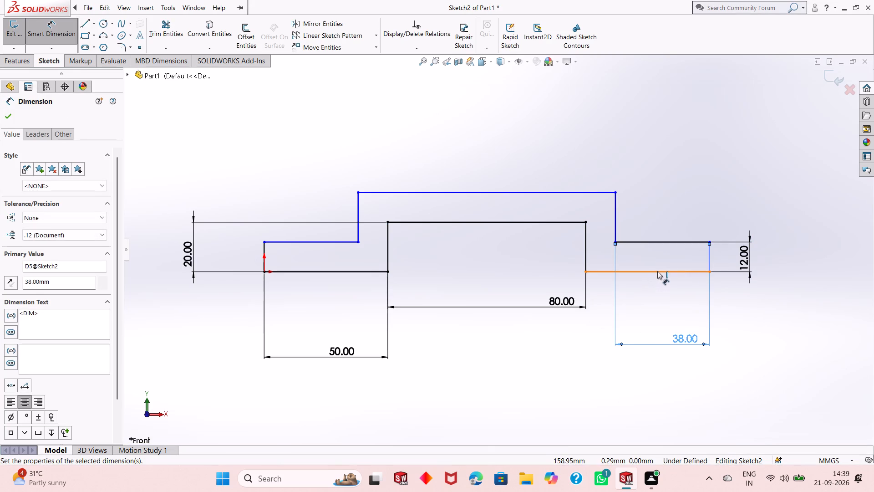
left_click(657, 271)
left_click(659, 351)
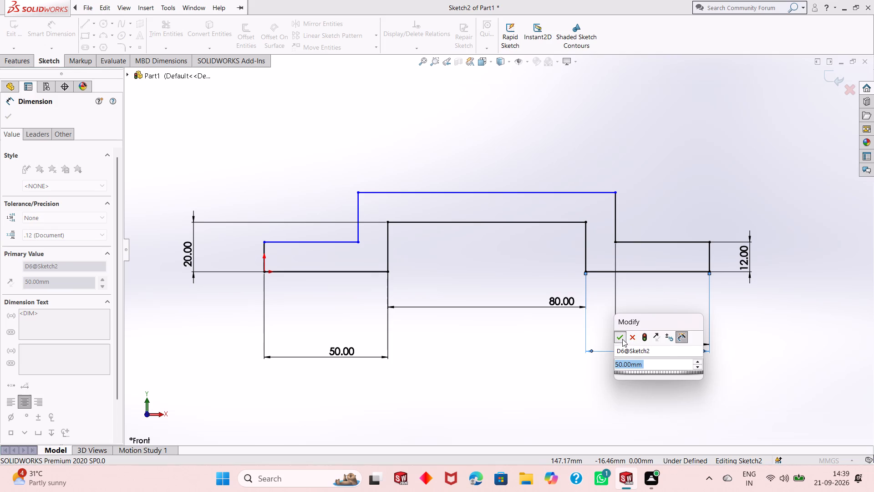
left_click(622, 339)
Dimension the raised bridge top at 104 mm long and its +X-side vertical edge at 20 mm.
left_click(583, 194)
left_click(595, 131)
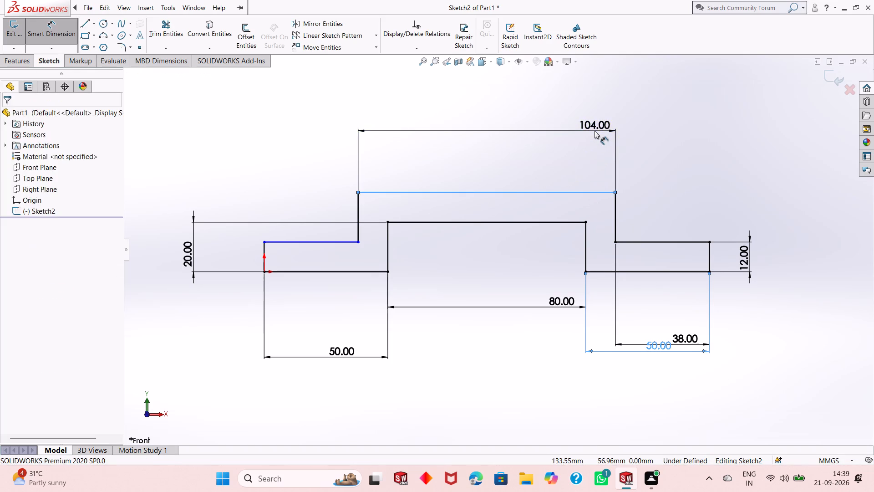
left_click(560, 113)
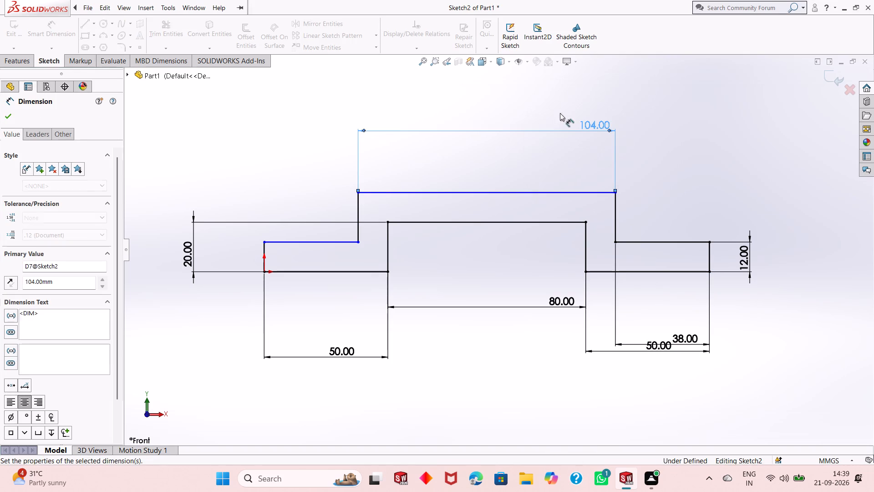
left_click(618, 211)
left_click(618, 211)
left_click(763, 194)
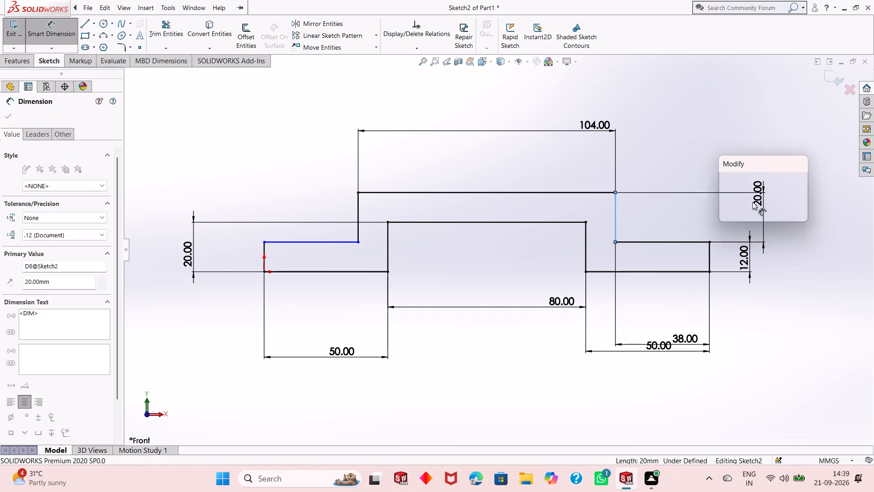
left_click(724, 175)
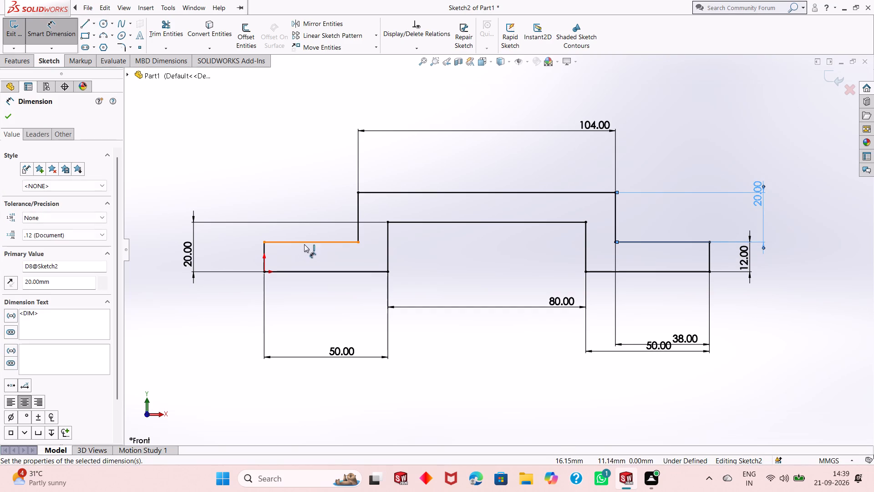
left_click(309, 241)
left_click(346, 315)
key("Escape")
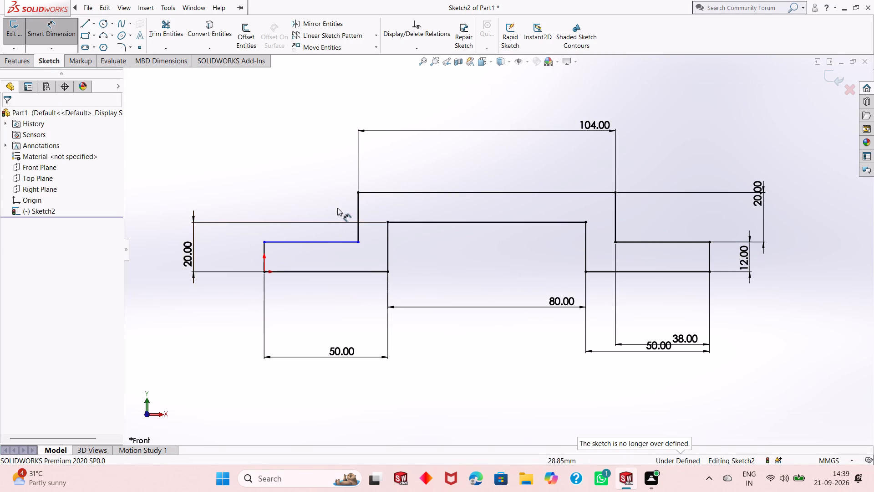
Dimension the vertical end edge of the foot at the origin at 12 mm and finish dimensioning.
left_click(263, 250)
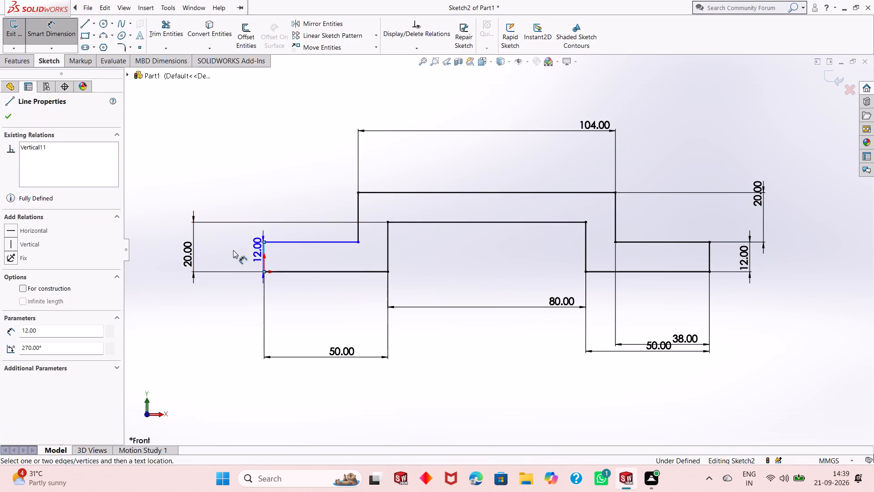
left_click(231, 250)
left_click(195, 236)
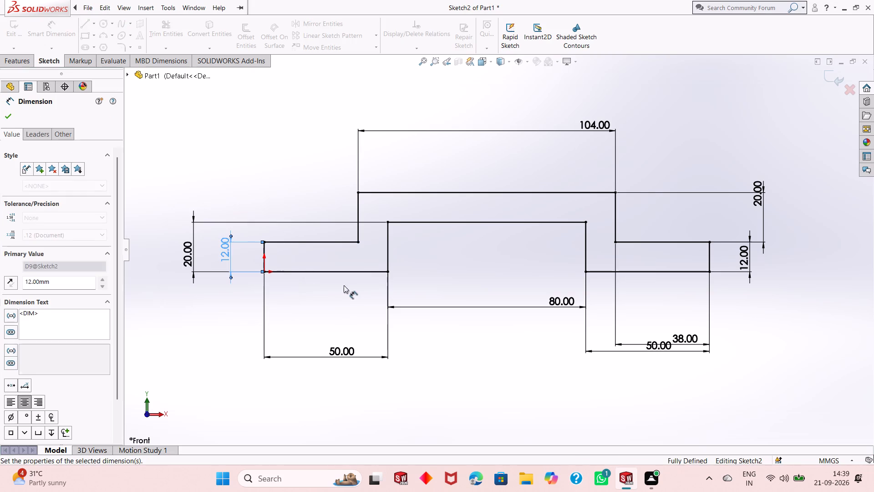
scroll(352, 296, "up", 1)
right_click(460, 354)
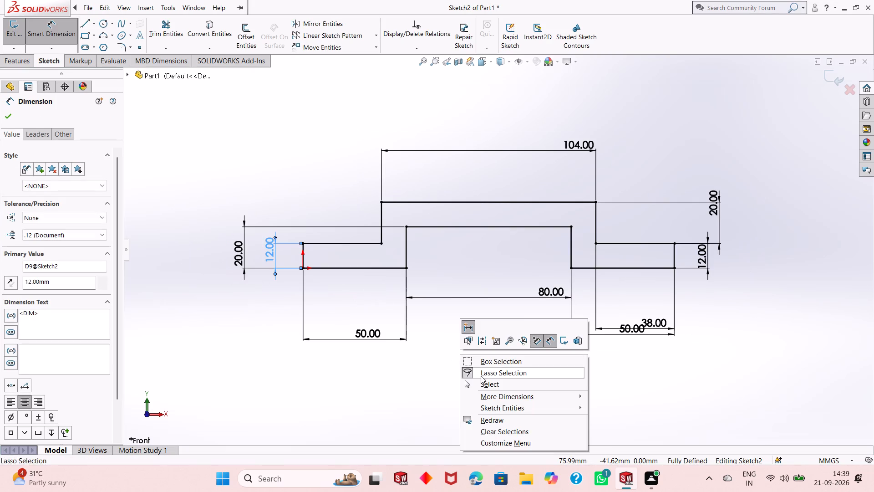
left_click(486, 380)
key("Escape")
key("Escape")
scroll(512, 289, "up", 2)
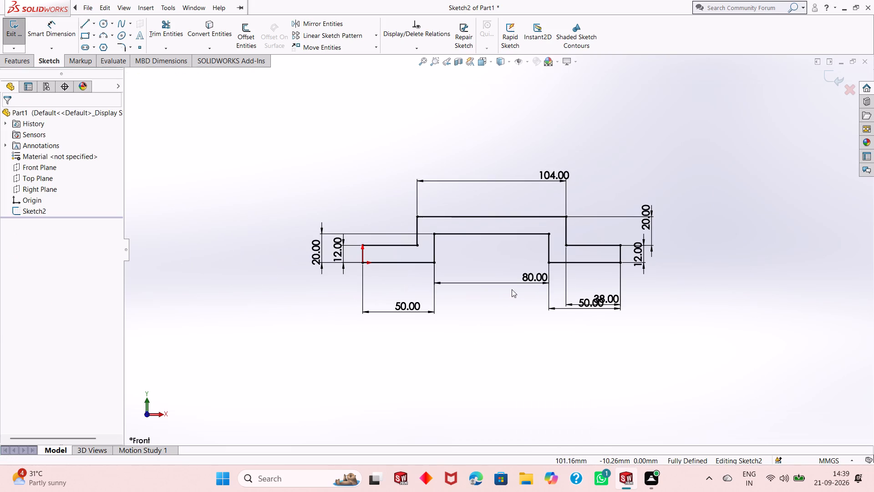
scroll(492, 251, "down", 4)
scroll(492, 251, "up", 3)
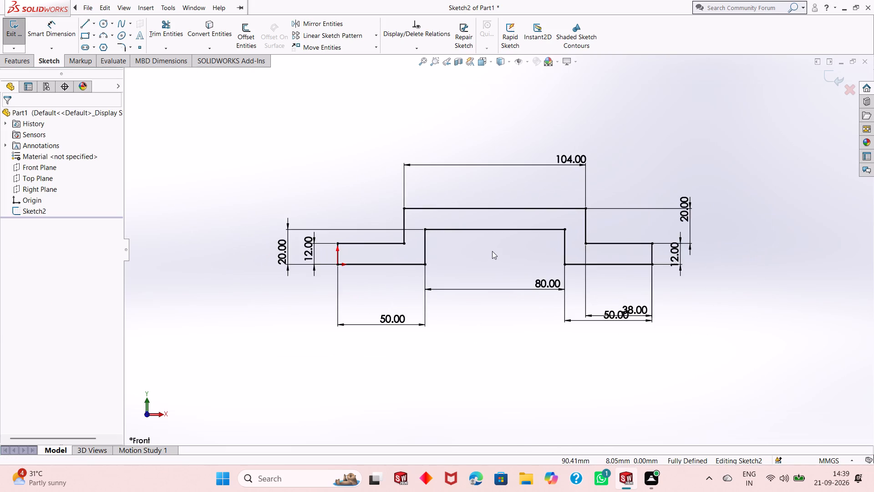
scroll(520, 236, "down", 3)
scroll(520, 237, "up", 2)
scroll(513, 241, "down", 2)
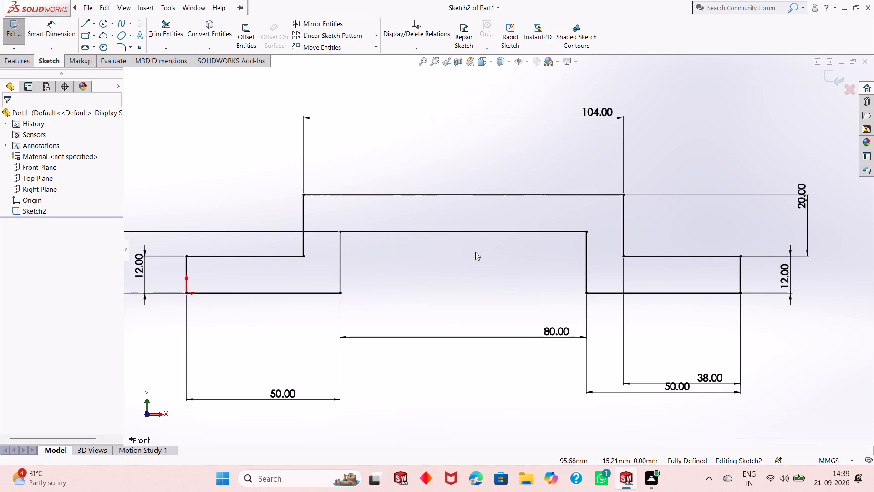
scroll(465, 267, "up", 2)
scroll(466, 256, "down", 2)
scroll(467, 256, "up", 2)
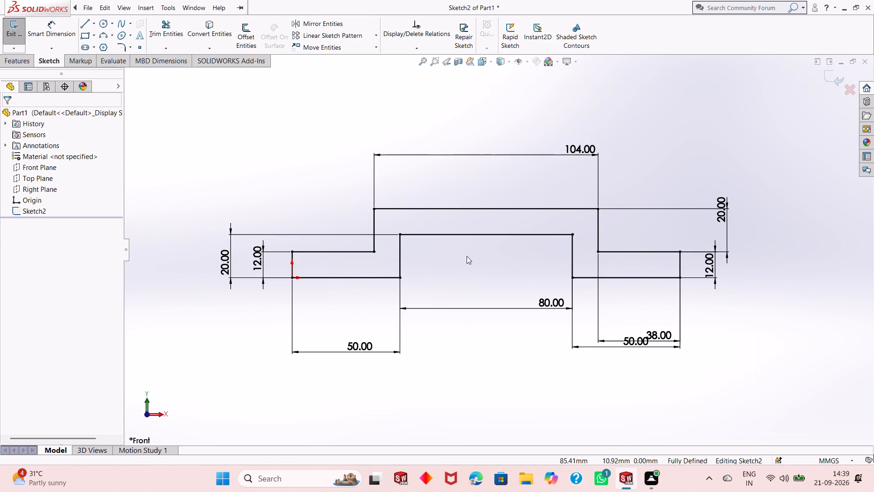
Extrude the bridge-shaped profile as a blind boss 75 mm deep in the reversed direction.
left_click(15, 60)
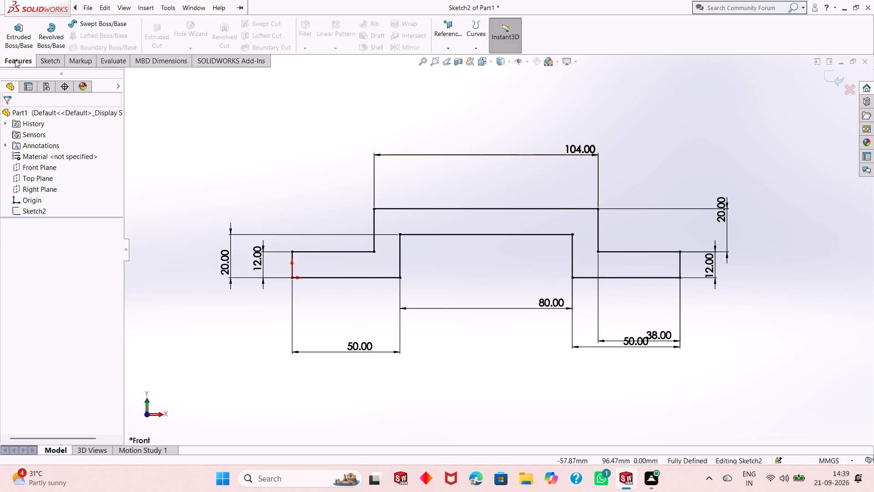
left_click(12, 40)
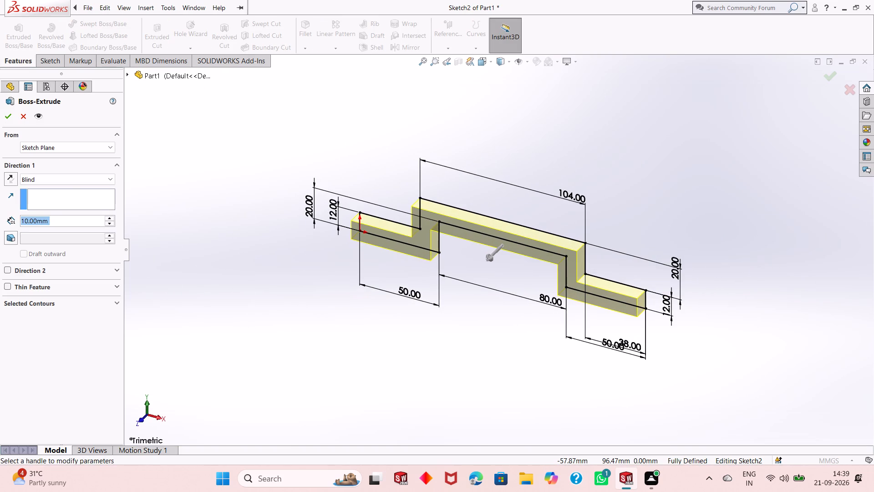
left_click(11, 181)
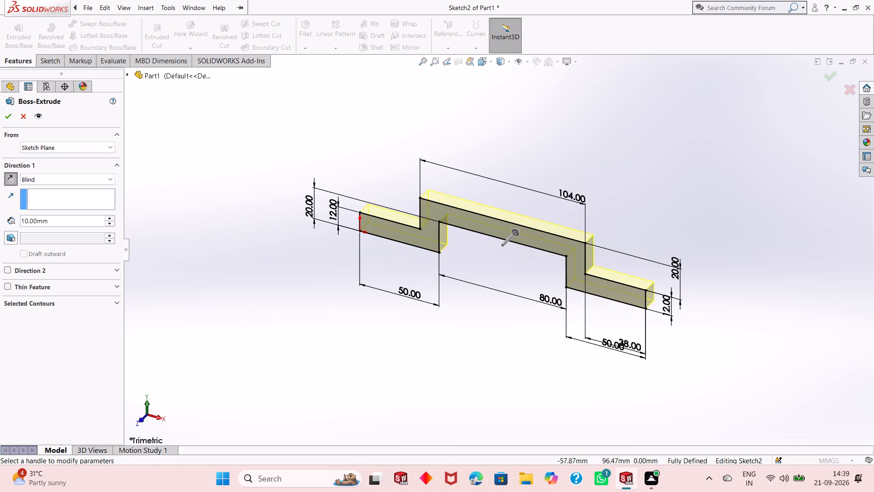
double_click(54, 224)
type("75")
key("Return")
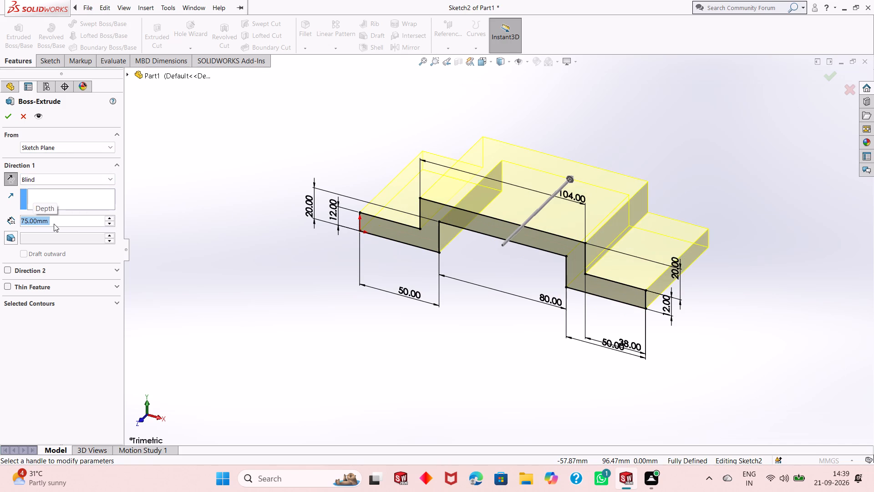
left_click(7, 117)
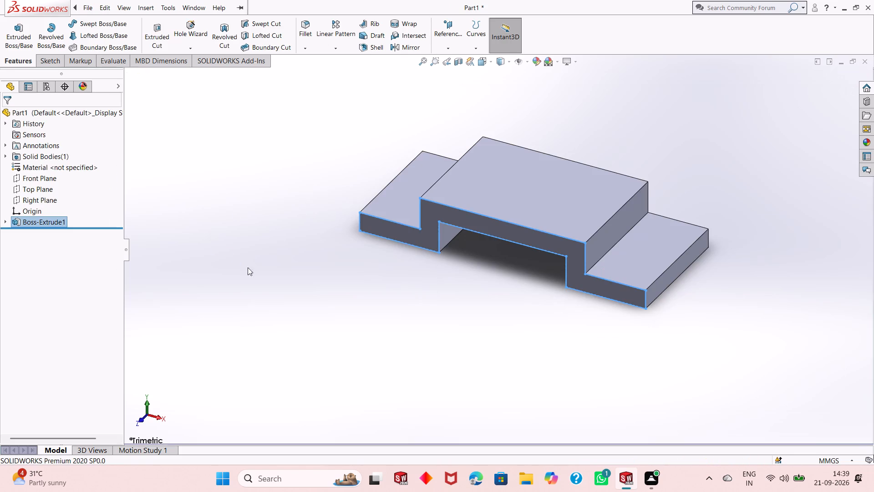
key("Escape")
key("Escape")
Inspect the extruded bridge body from above, below and its different sides.
scroll(287, 277, "up", 2)
scroll(517, 153, "down", 3)
middle_click_drag(427, 322, 425, 302)
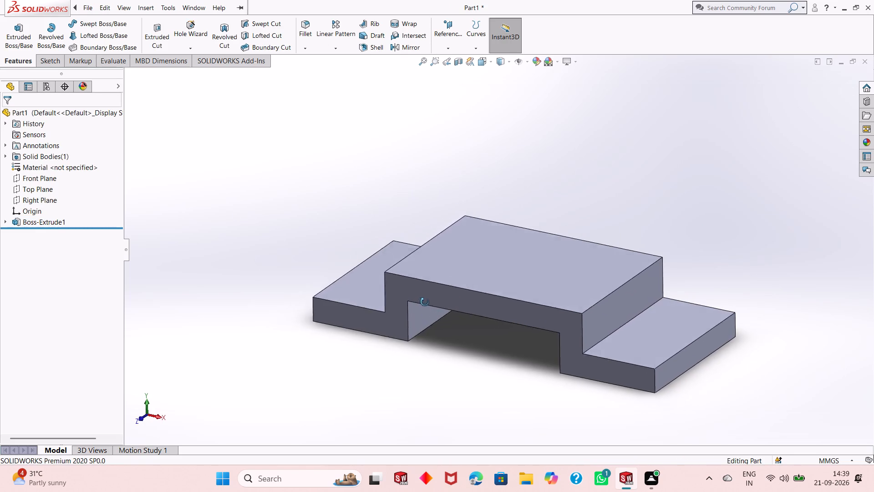
middle_click_drag(425, 302, 534, 224)
scroll(508, 277, "down", 4)
scroll(509, 328, "up", 1)
middle_click_drag(509, 328, 442, 298)
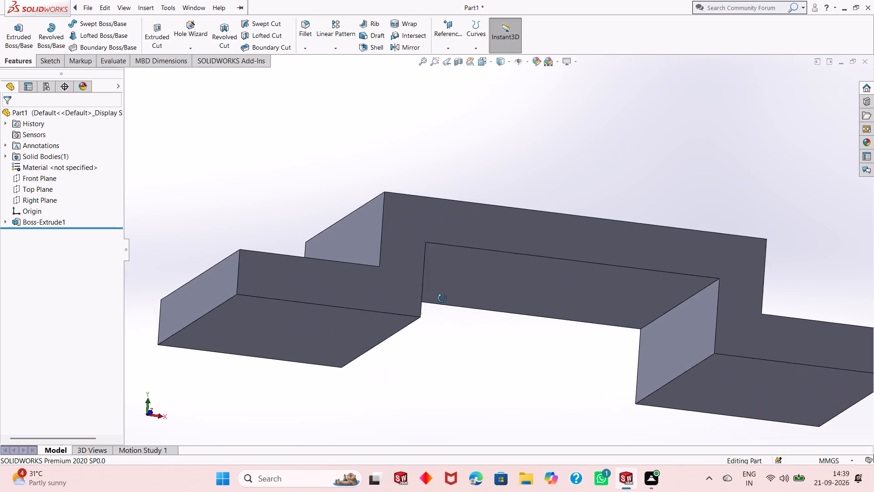
middle_click_drag(442, 298, 297, 338)
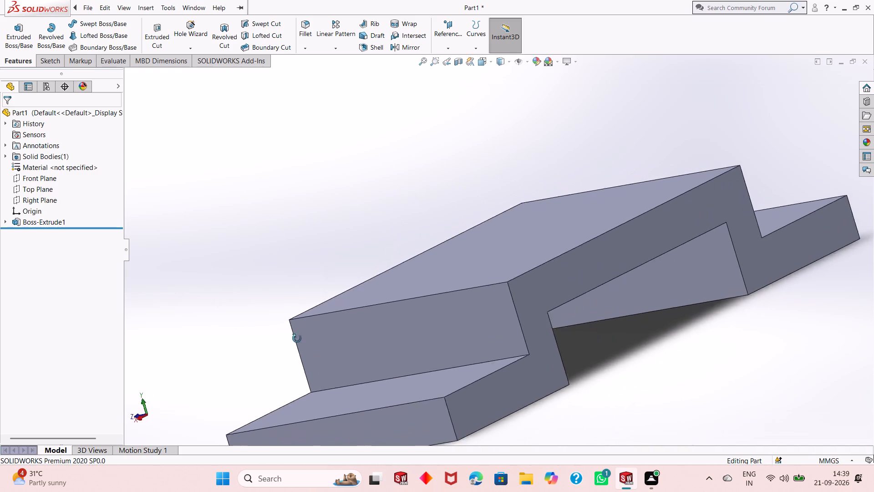
middle_click_drag(297, 338, 553, 255)
middle_click_drag(545, 384, 560, 332)
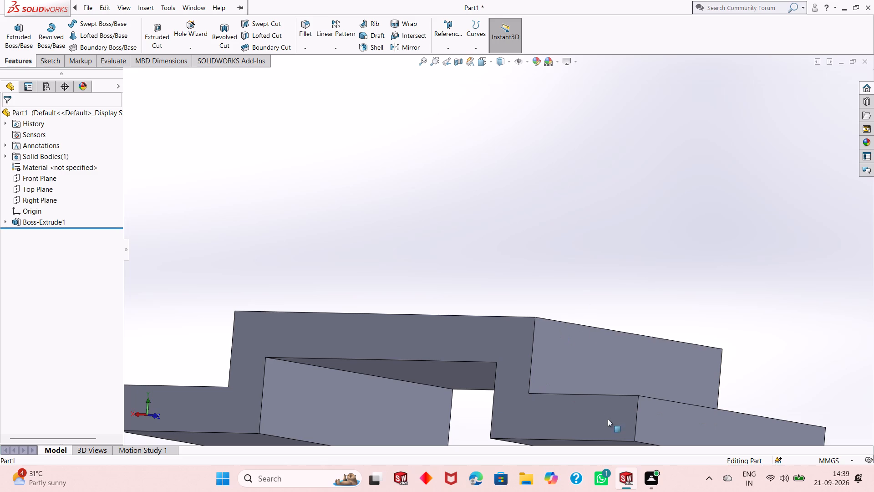
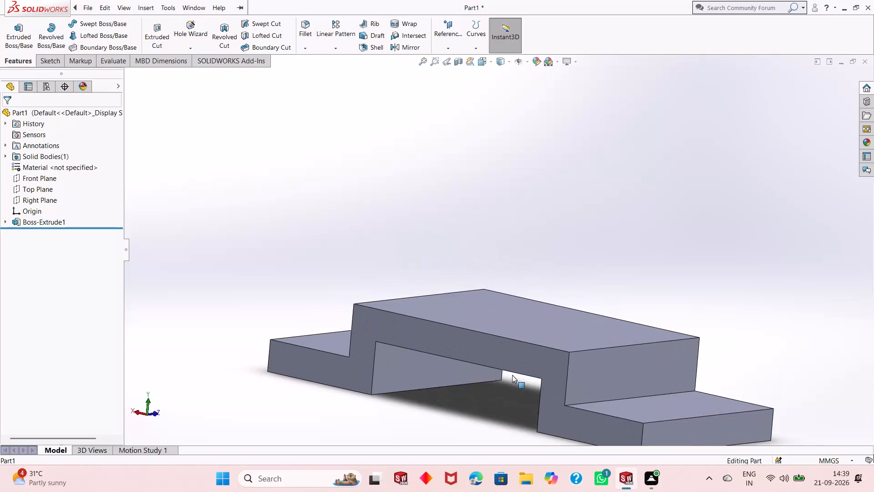
Start a sketch on the raised bridge's top face and draw a circle about 54 mm in diameter centred on that face.
middle_click_drag(512, 375, 502, 301)
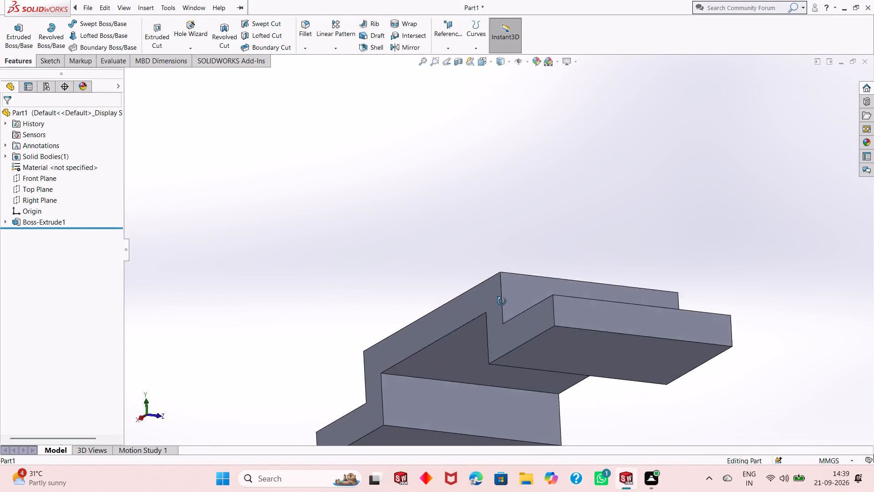
middle_click_drag(502, 301, 524, 424)
scroll(524, 424, "up", 1)
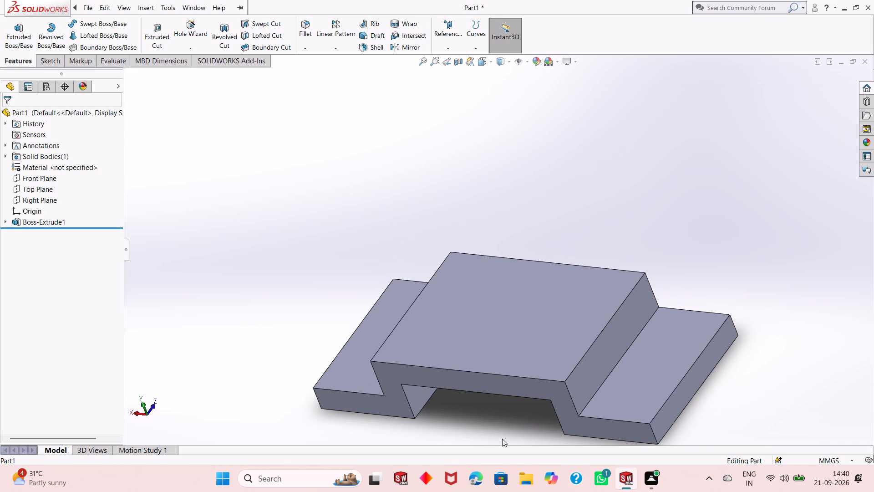
left_click(520, 342)
left_click(562, 313)
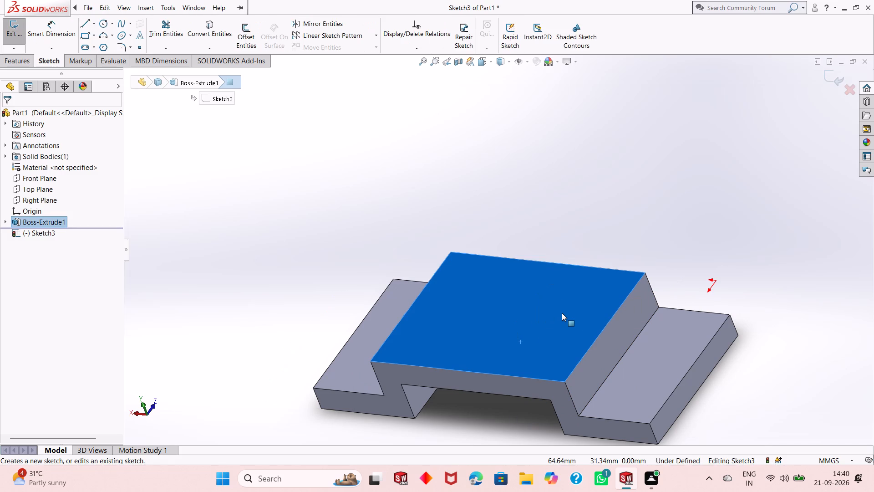
key("ctrl+8")
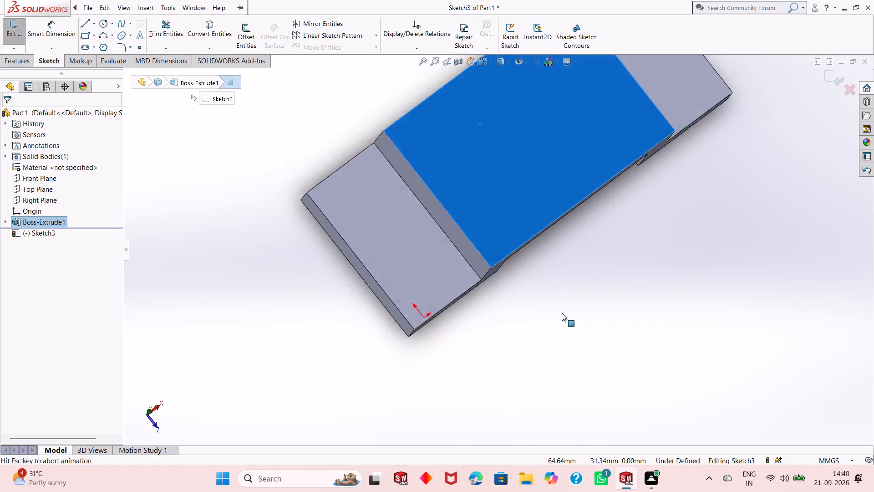
key("Escape")
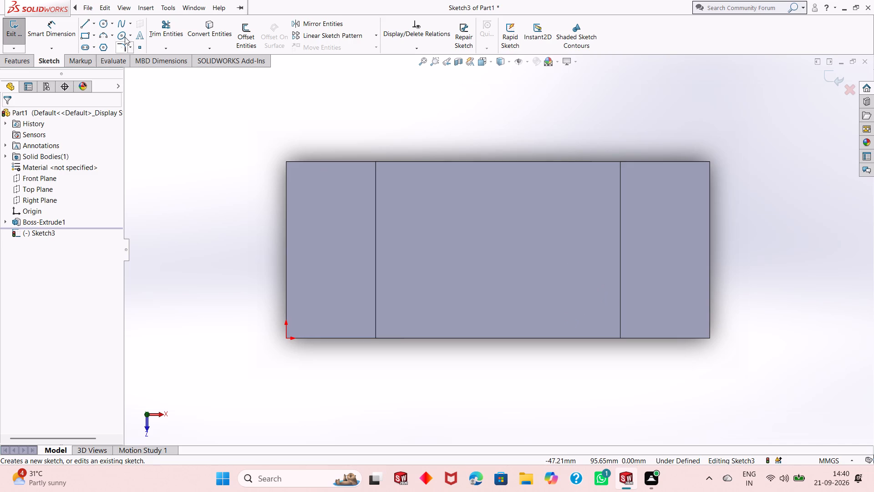
left_click(107, 24)
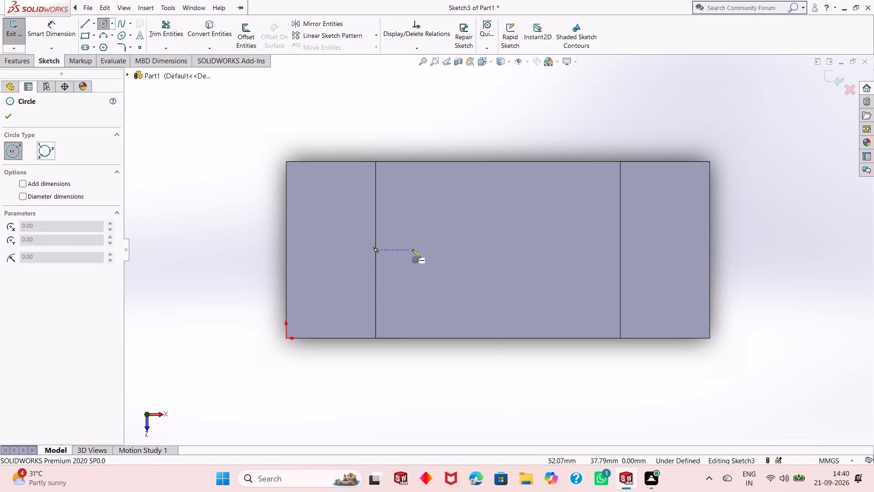
left_click(498, 249)
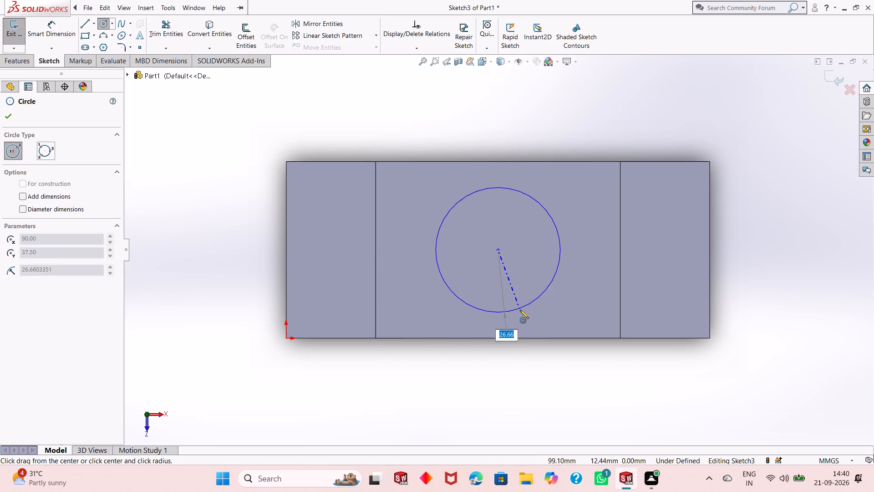
left_click(520, 310)
key("Escape")
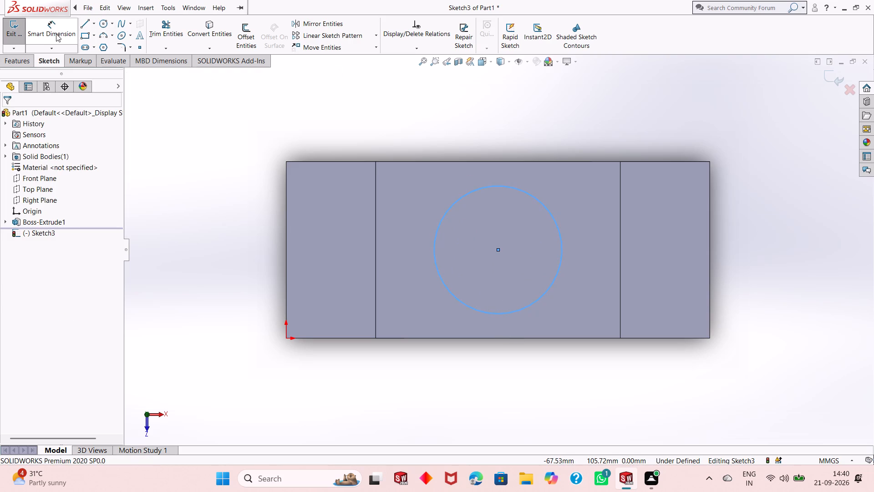
Dimension the circle's diameter at 60 mm and finish dimensioning.
left_click(56, 34)
left_click(455, 296)
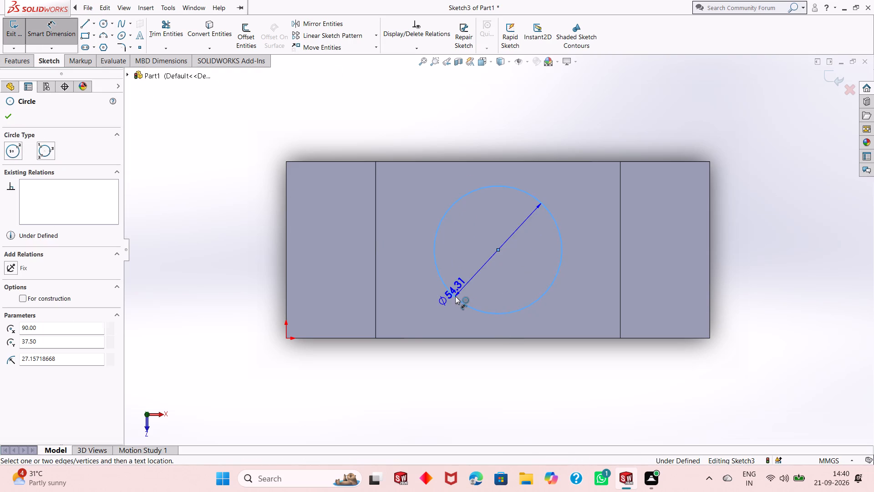
left_click(374, 368)
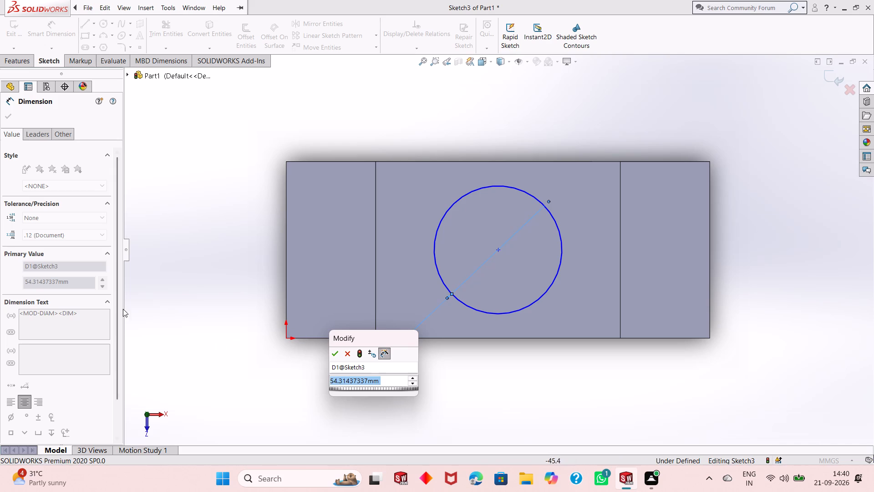
scroll(535, 266, "up", 2)
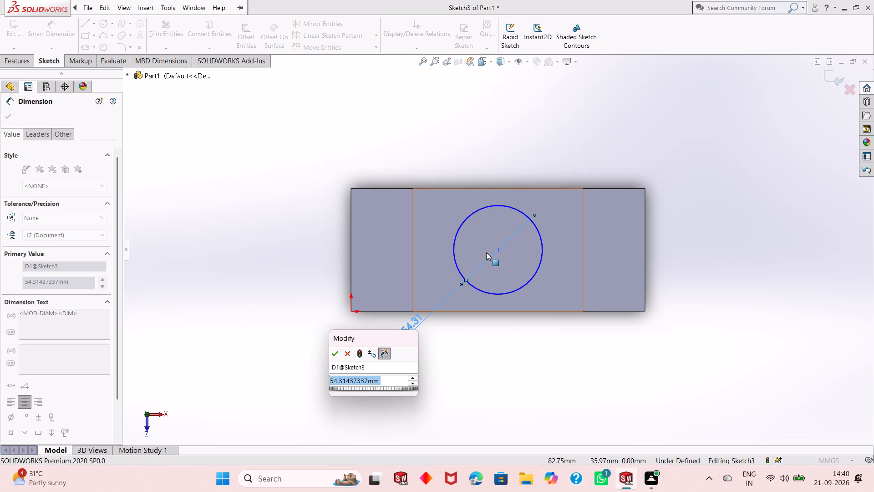
scroll(486, 252, "down", 1)
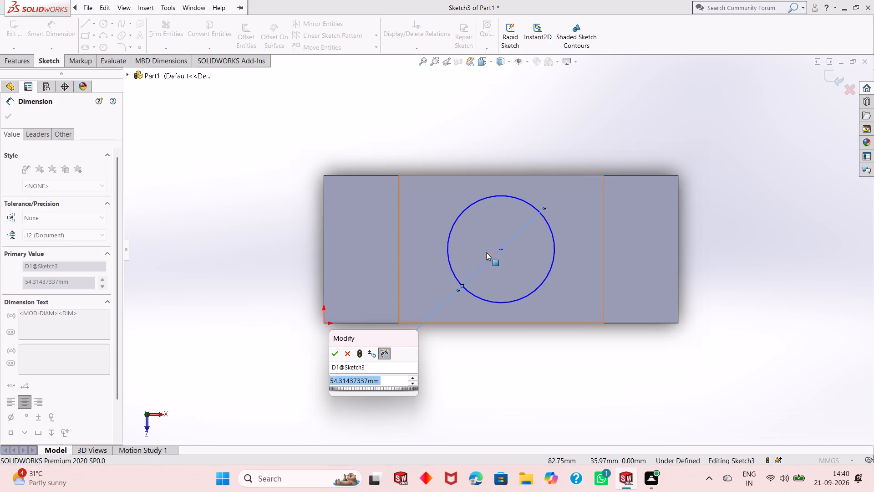
scroll(486, 252, "down", 1)
scroll(486, 252, "up", 1)
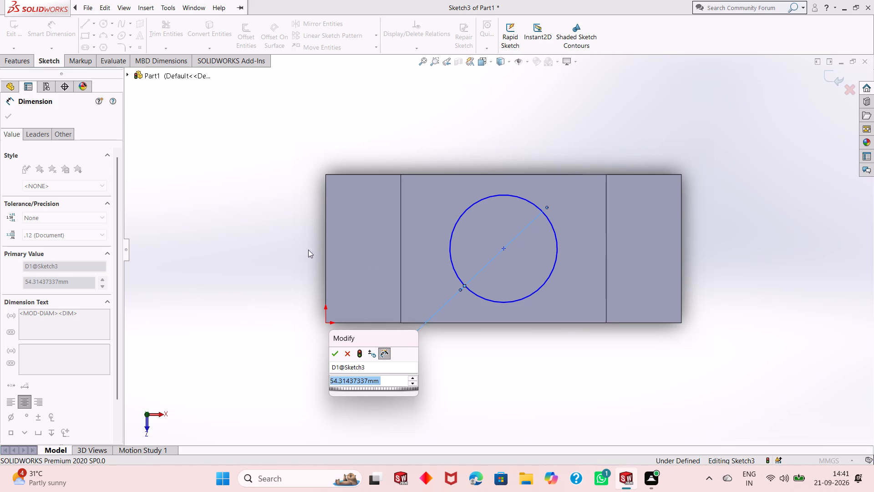
scroll(484, 241, "up", 2)
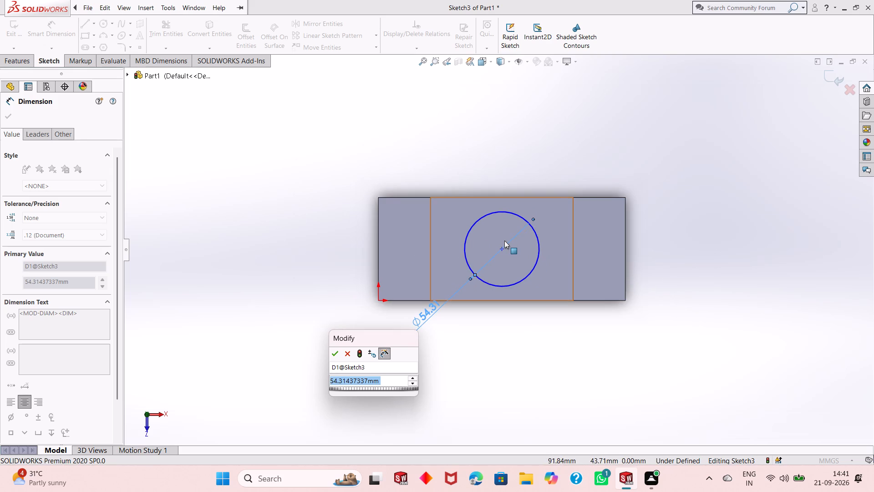
scroll(504, 241, "down", 2)
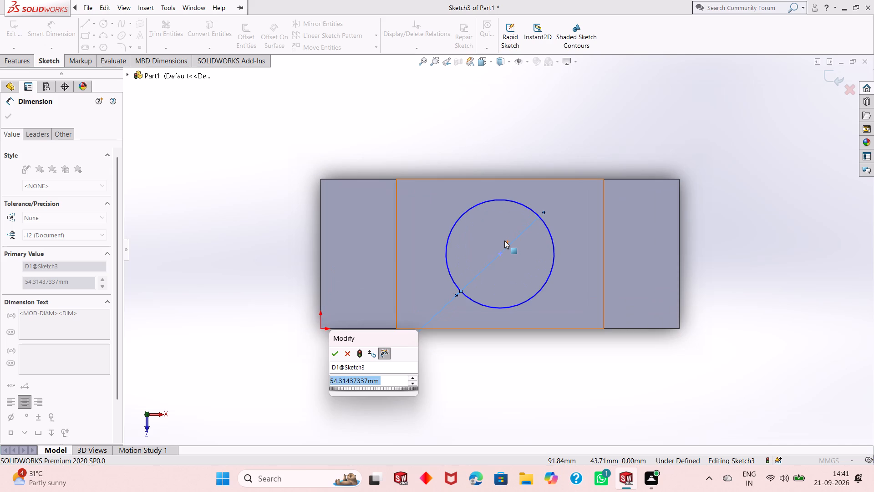
scroll(504, 241, "down", 1)
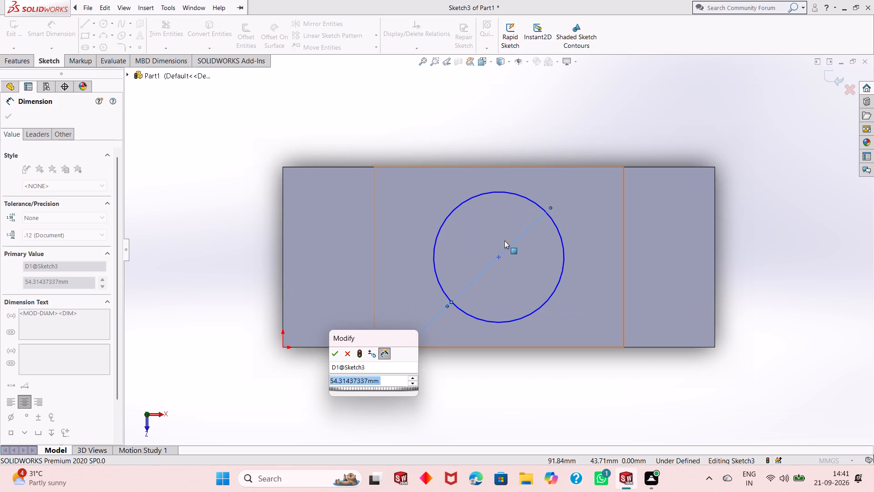
scroll(504, 241, "down", 2)
scroll(504, 241, "up", 2)
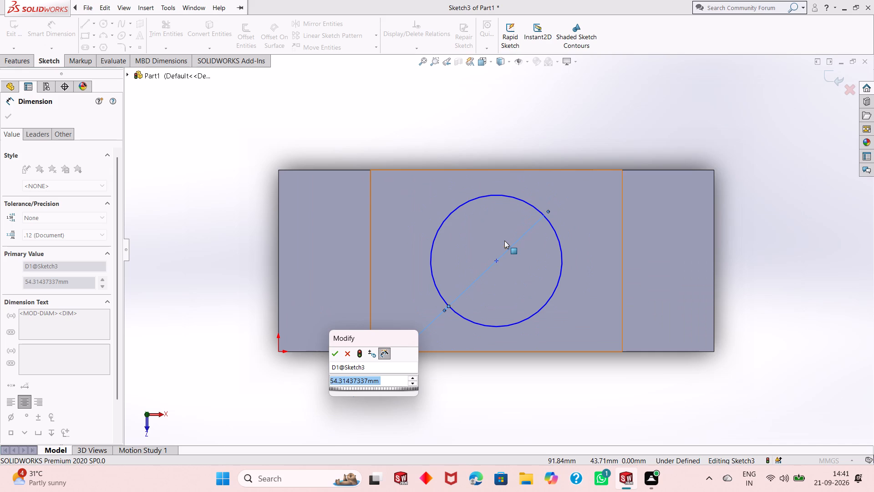
type("60")
key("Return")
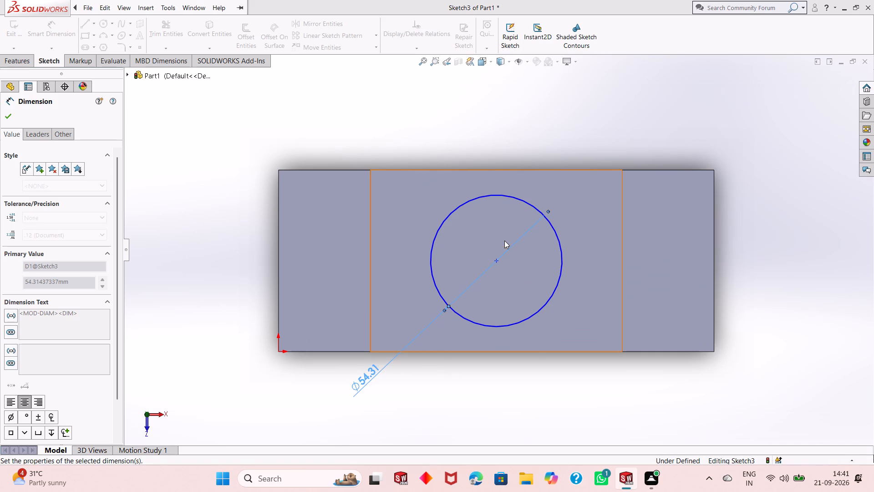
left_click(10, 115)
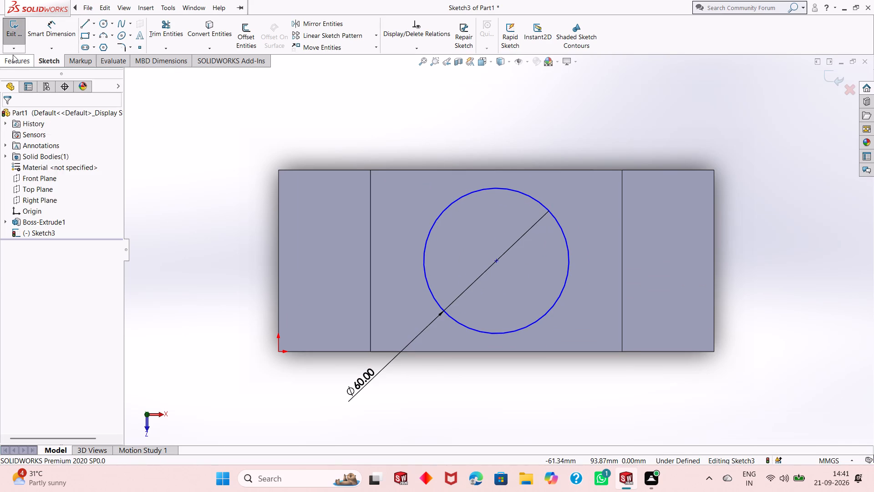
Extrude the 60 mm circle upward from the bridge top as a blind boss 25 mm high, merged with the body.
left_click(15, 61)
left_click(17, 33)
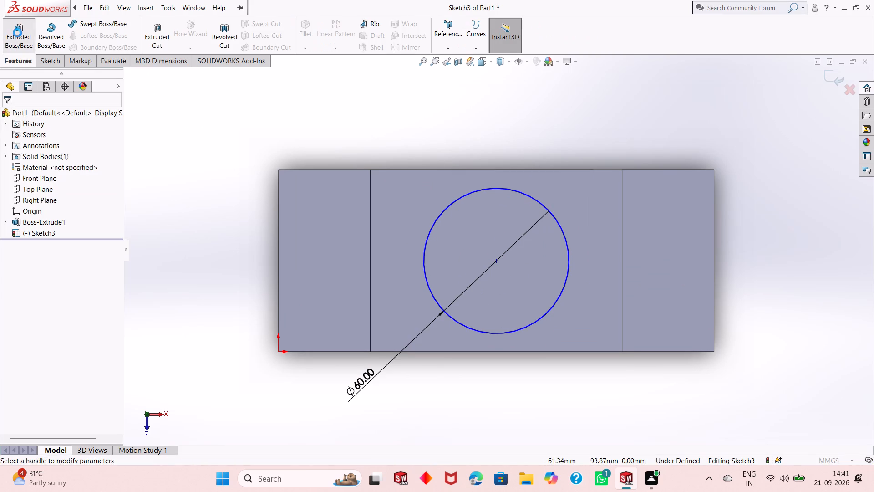
middle_click_drag(467, 292, 468, 275)
scroll(469, 273, "down", 3)
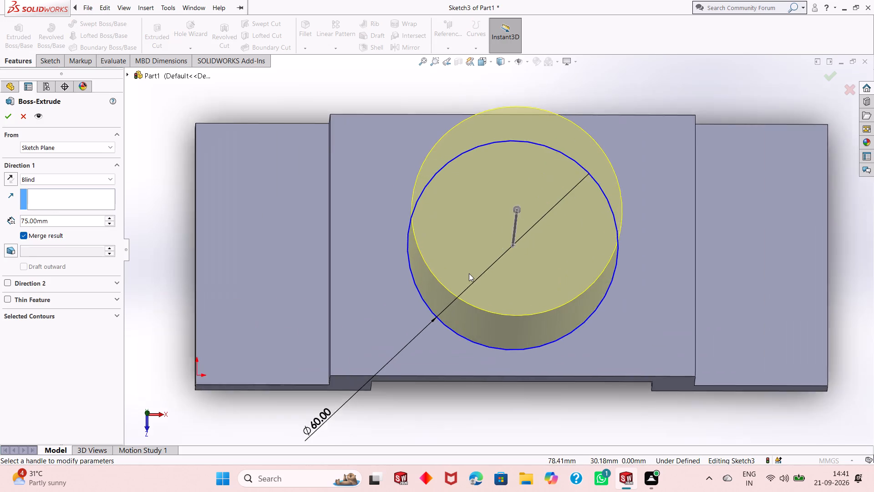
scroll(469, 273, "up", 3)
middle_click_drag(467, 314, 460, 300)
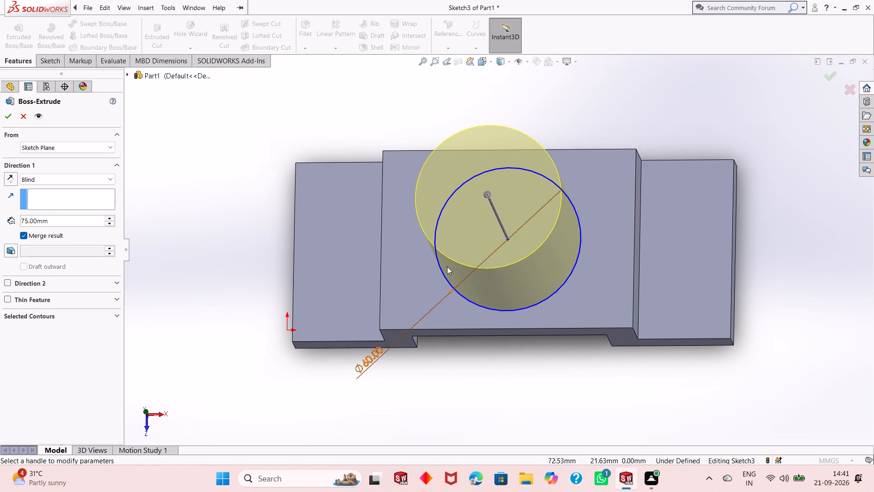
middle_click_drag(540, 211, 534, 161)
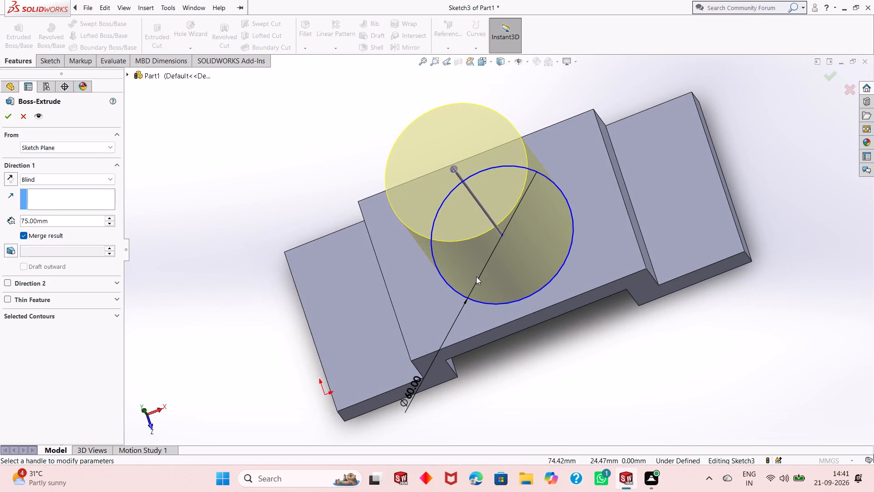
scroll(476, 277, "up", 1)
middle_click_drag(476, 276, 474, 169)
scroll(473, 163, "up", 3)
scroll(549, 174, "down", 3)
middle_click_drag(448, 321, 455, 299)
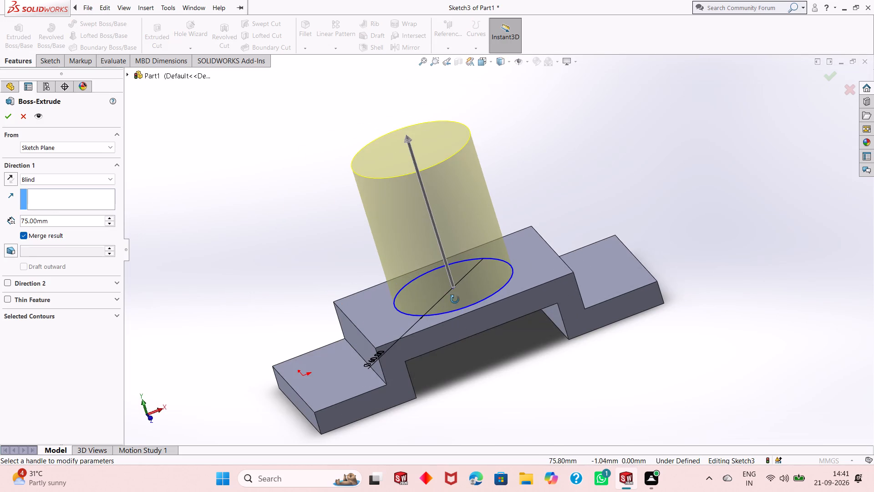
middle_click_drag(455, 299, 399, 348)
scroll(471, 181, "down", 4)
scroll(450, 255, "up", 4)
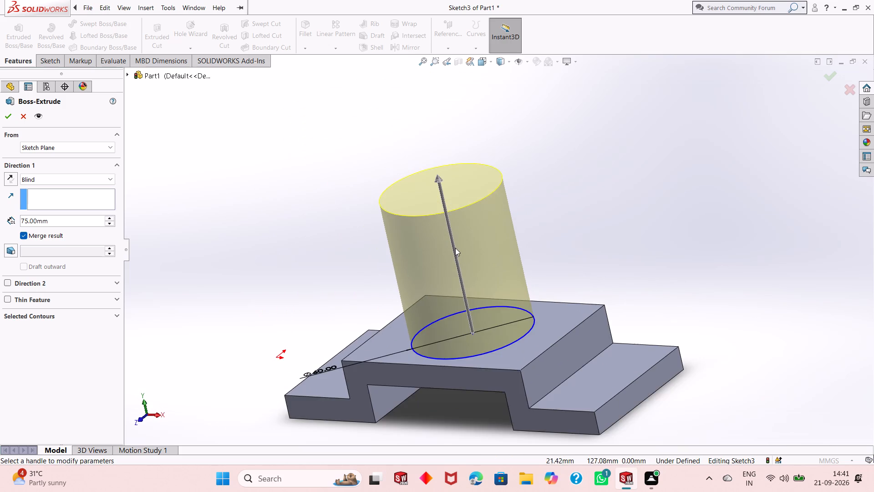
scroll(449, 291, "up", 2)
middle_click_drag(514, 273, 507, 302)
scroll(491, 291, "up", 2)
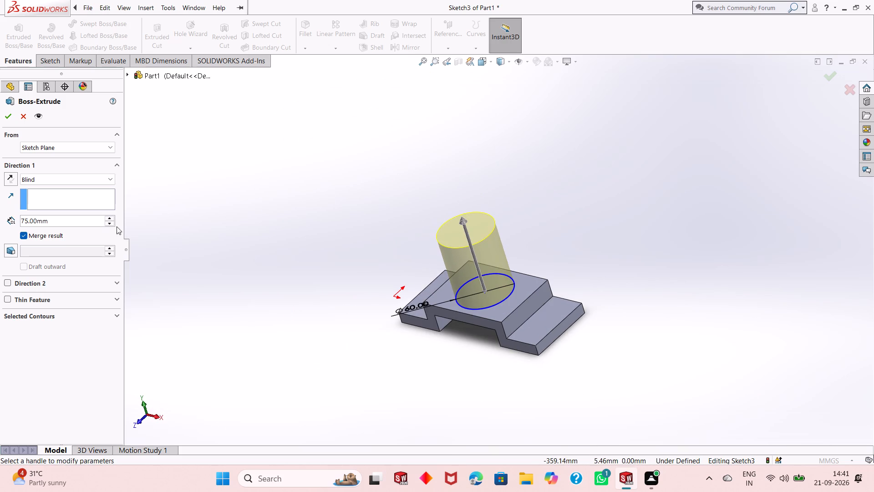
double_click(62, 217)
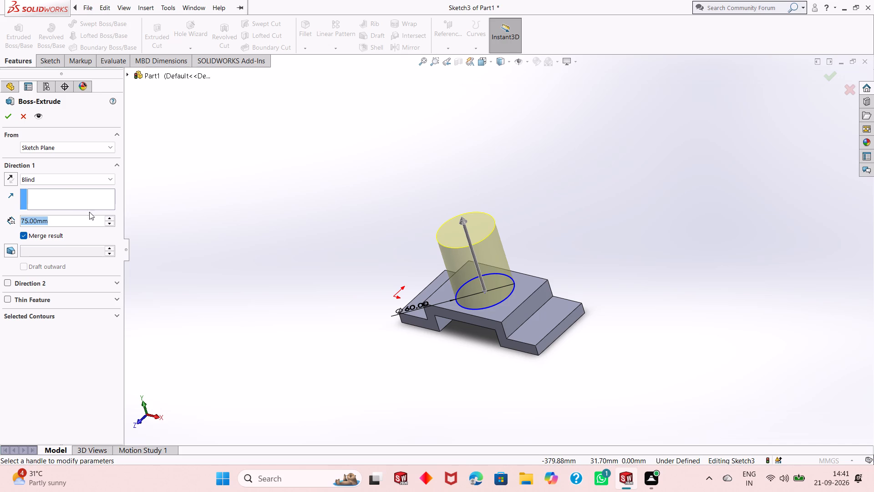
scroll(427, 245, "up", 2)
scroll(514, 281, "down", 3)
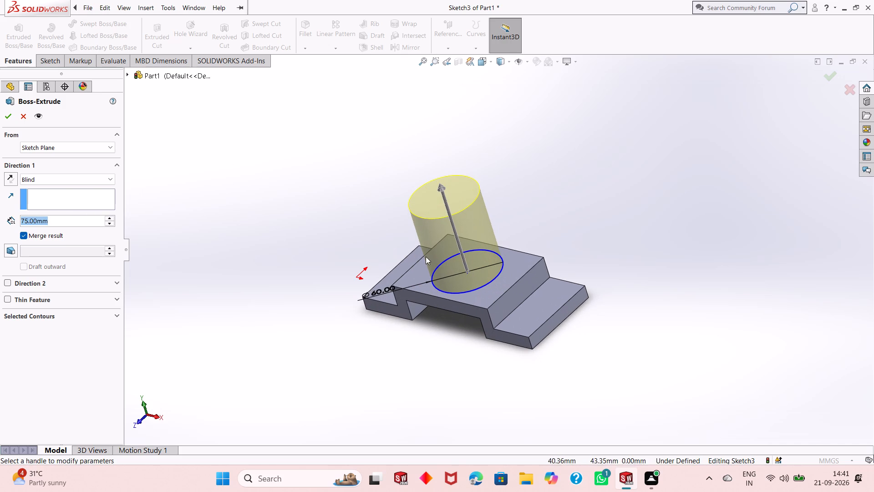
scroll(427, 255, "down", 1)
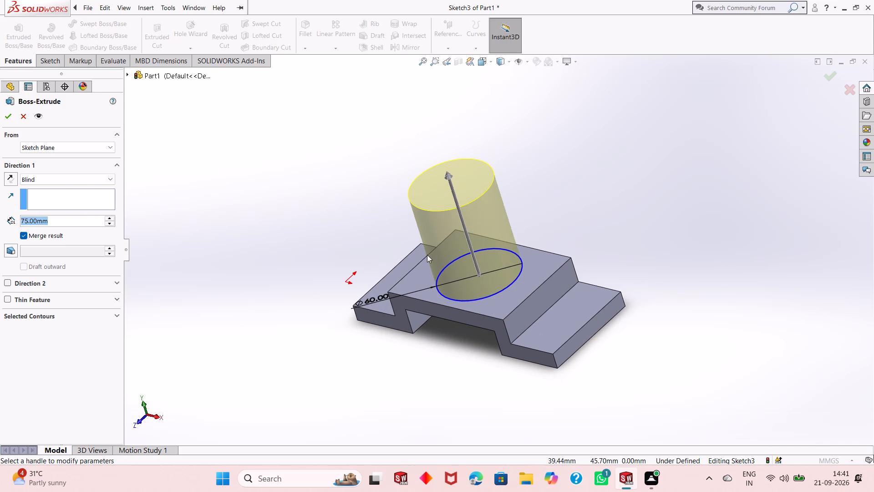
scroll(427, 255, "up", 3)
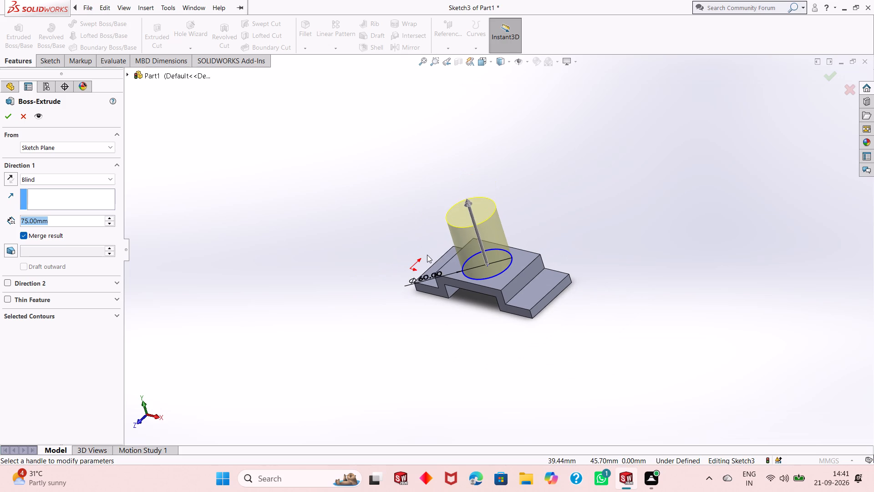
scroll(427, 255, "down", 2)
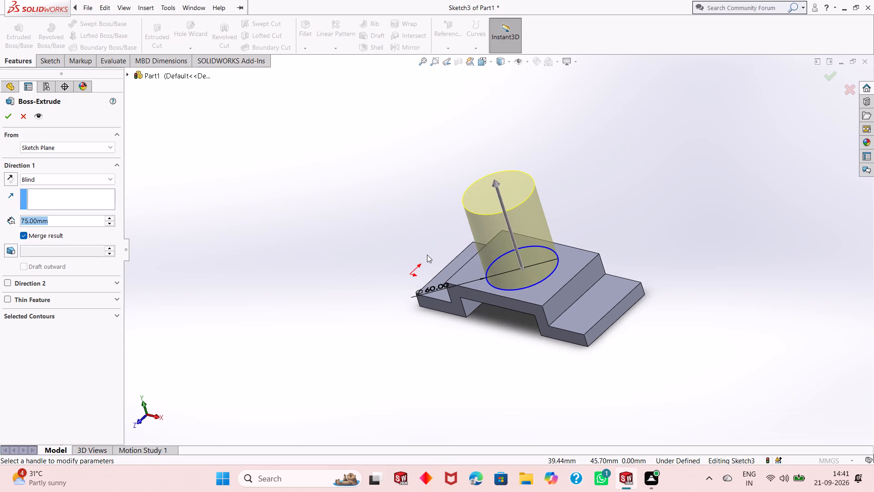
scroll(427, 255, "up", 2)
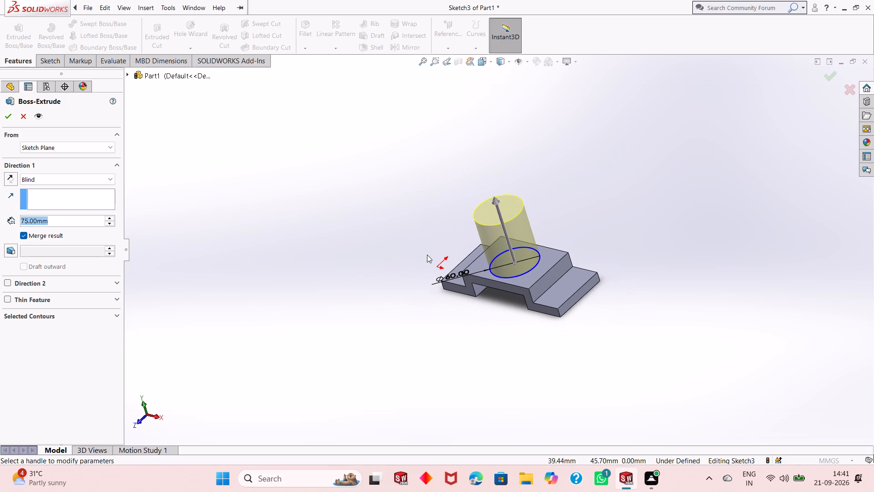
type("25")
key("Return")
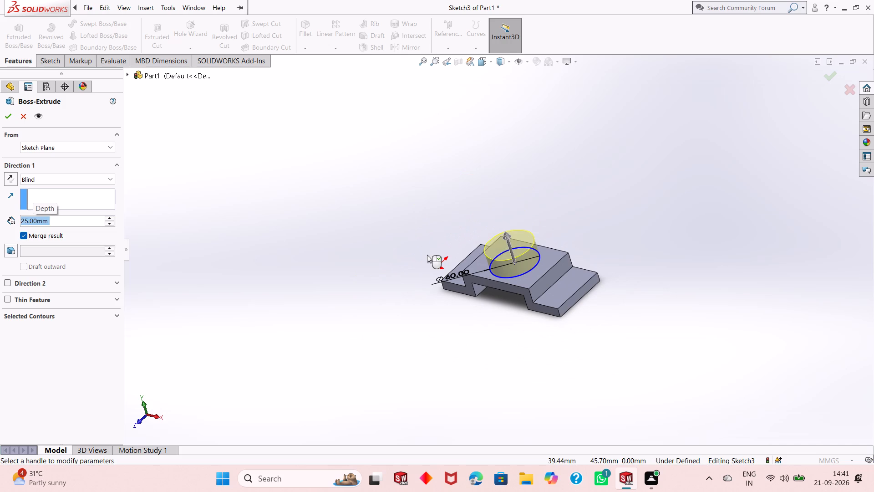
left_click(3, 117)
left_click(355, 259)
Start a sketch on the 60 mm boss's top face and draw a concentric circle about 39 mm in diameter.
scroll(536, 269, "down", 3)
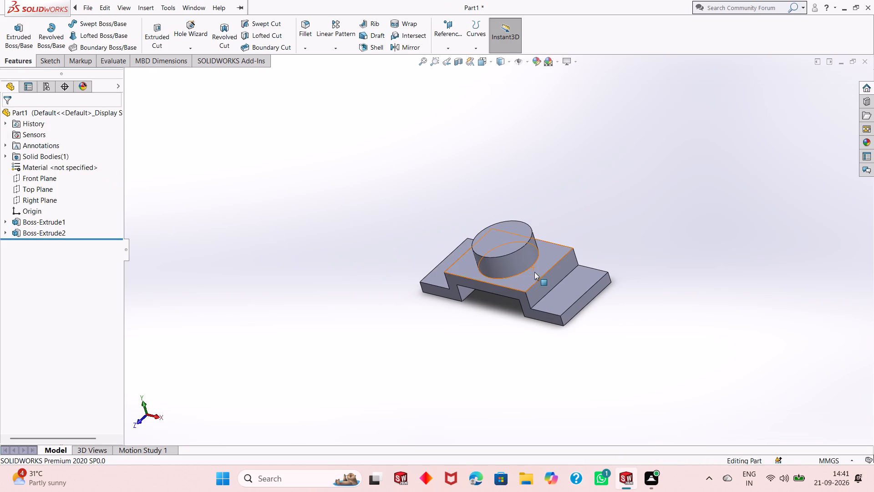
left_click(491, 224)
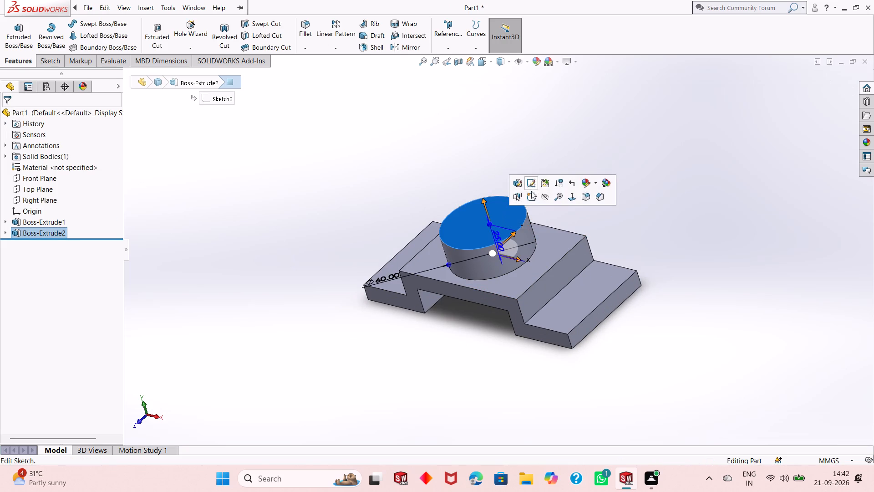
left_click(537, 199)
key("ctrl+8")
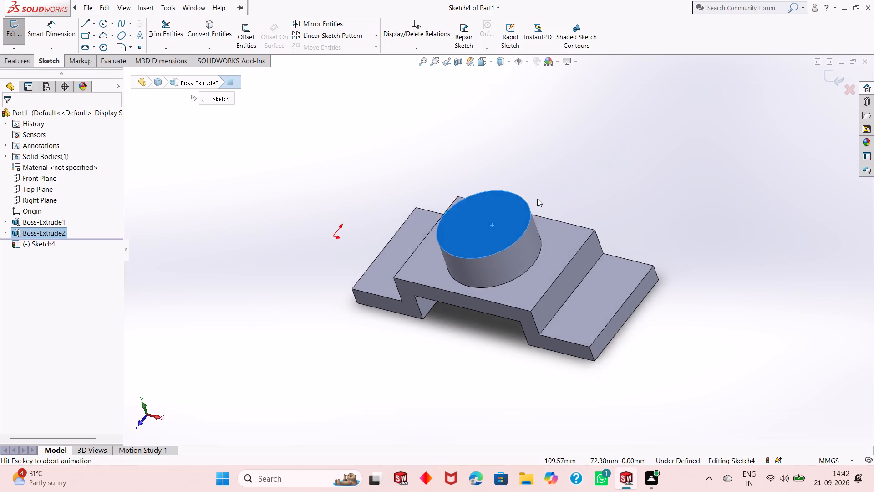
key("Escape")
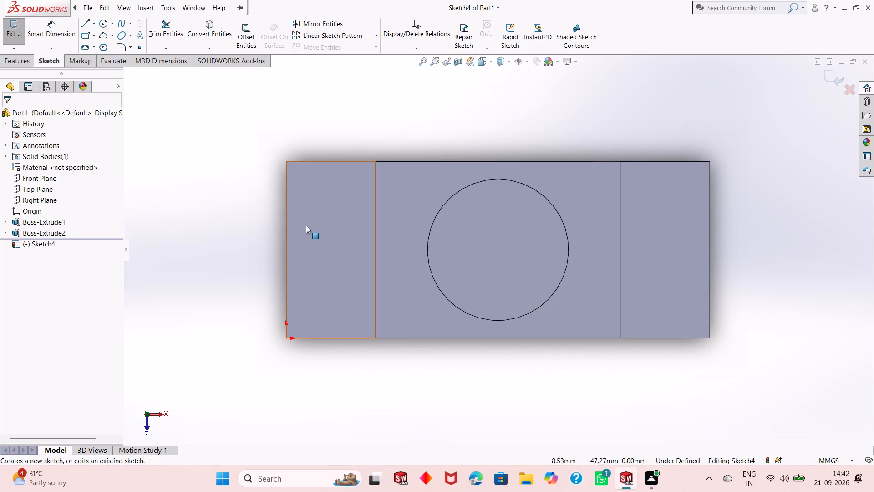
left_click(103, 26)
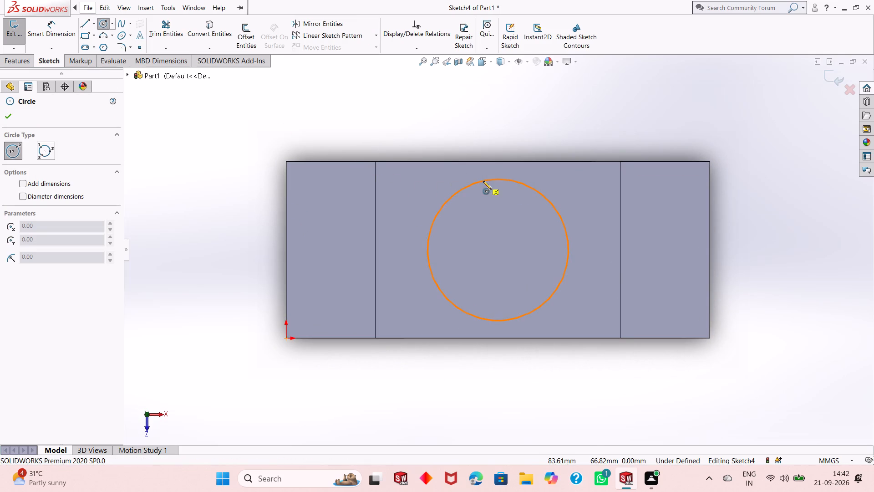
left_click(498, 249)
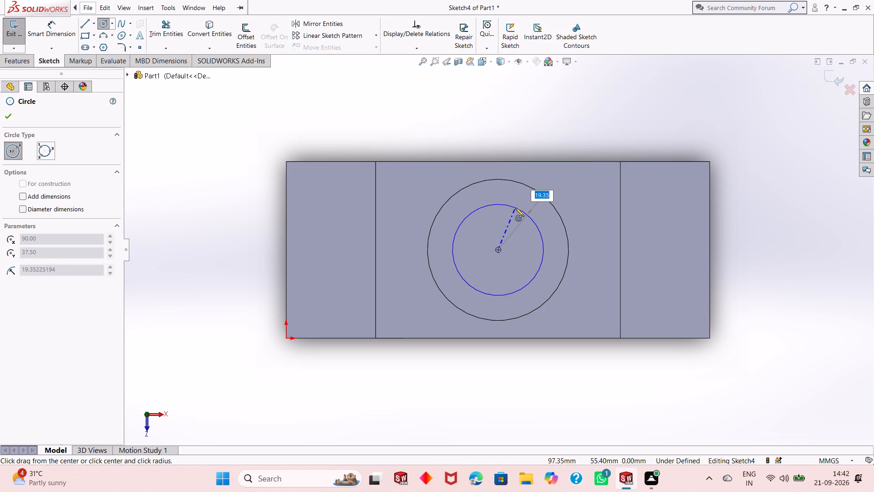
left_click(516, 208)
right_click(212, 263)
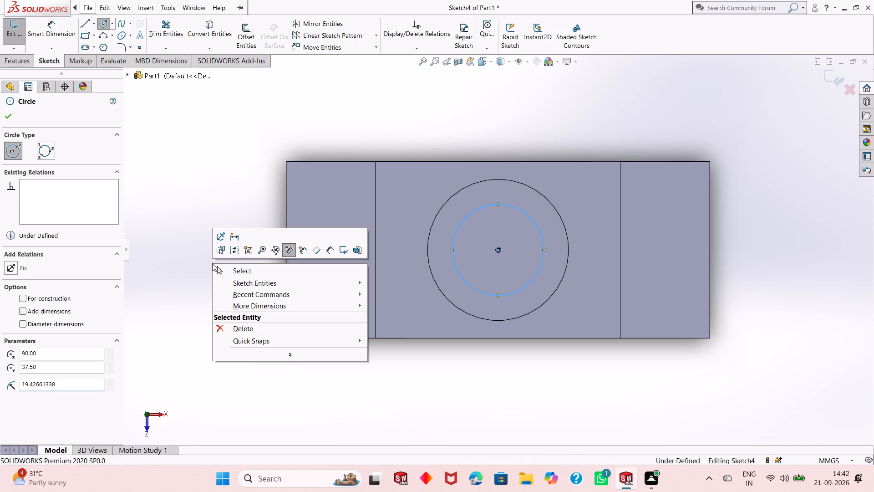
left_click(250, 272)
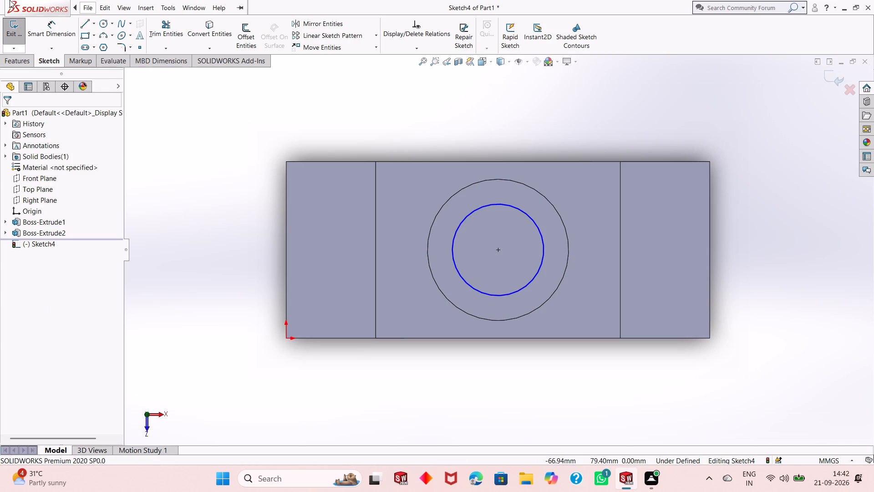
Dimension the new circle's diameter at 40 mm and finish dimensioning.
left_click(56, 36)
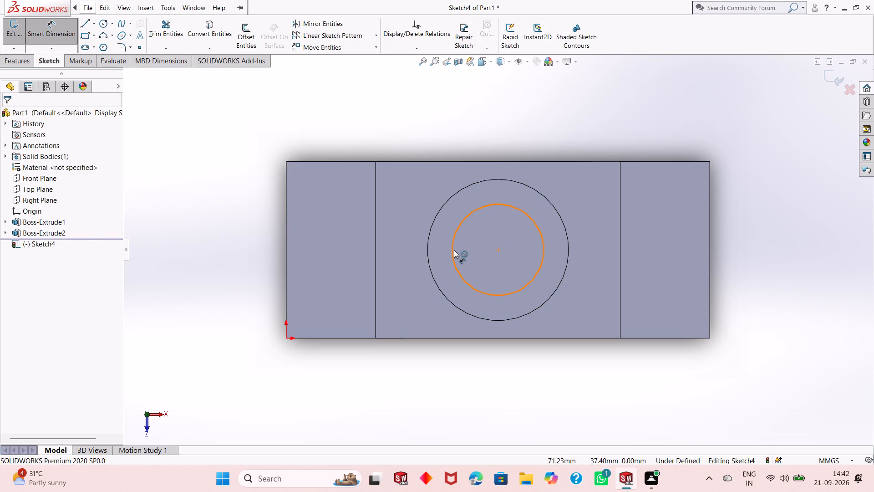
left_click(452, 254)
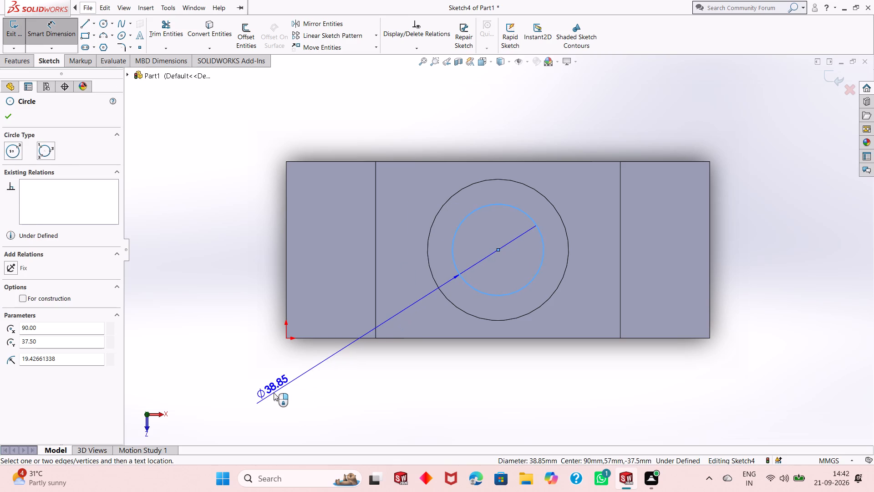
left_click(274, 393)
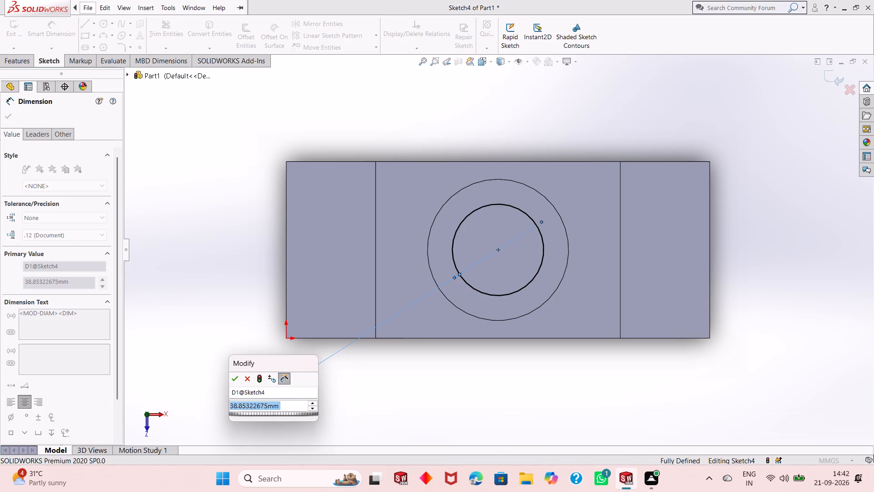
type("40")
key("Return")
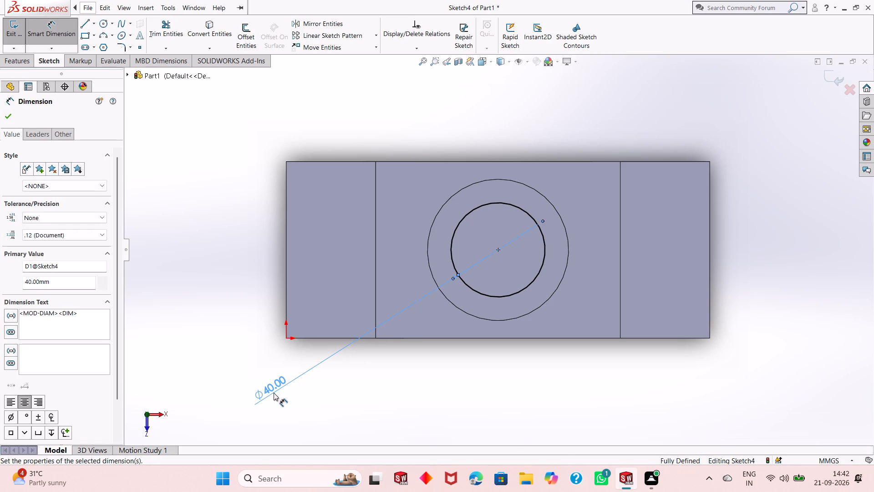
left_click(6, 113)
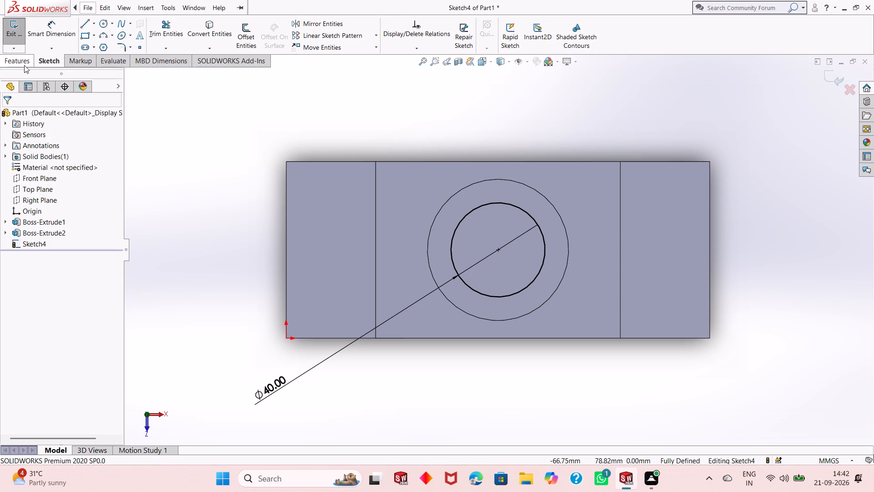
Extrude the 40 mm circle upward from the 60 mm boss as a blind boss 20 mm high, merged with the body.
left_click(24, 64)
left_click(20, 43)
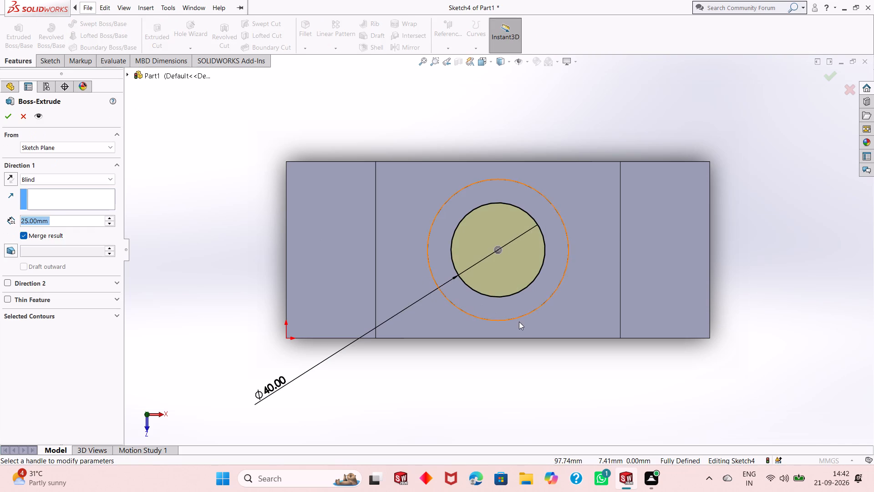
middle_click_drag(519, 322, 523, 223)
scroll(523, 216, "up", 3)
scroll(536, 180, "down", 3)
scroll(486, 281, "down", 3)
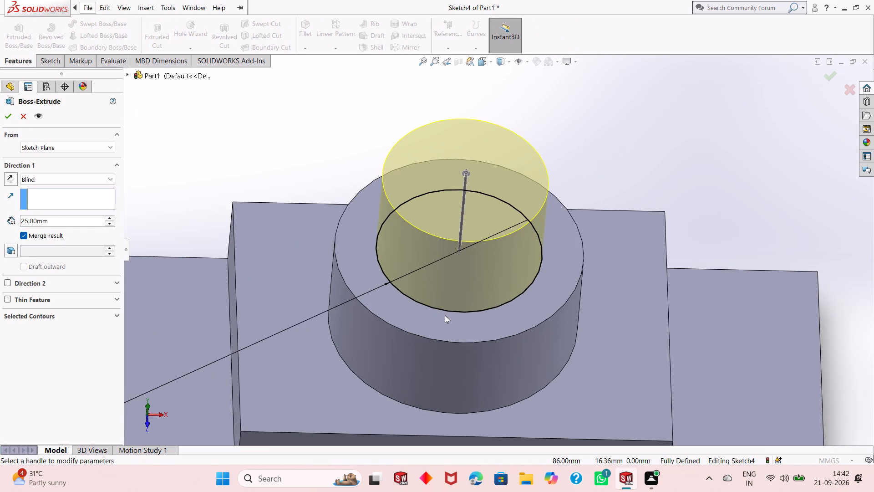
middle_click_drag(444, 315, 437, 305)
scroll(433, 299, "up", 3)
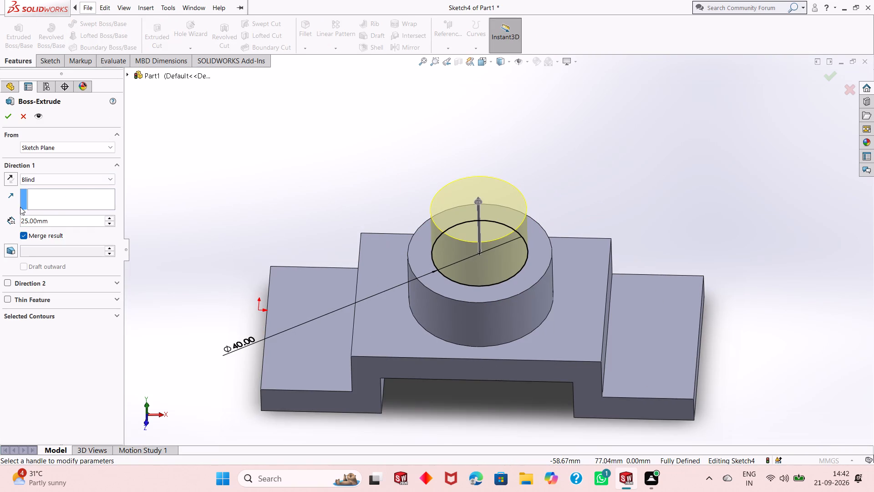
double_click(56, 218)
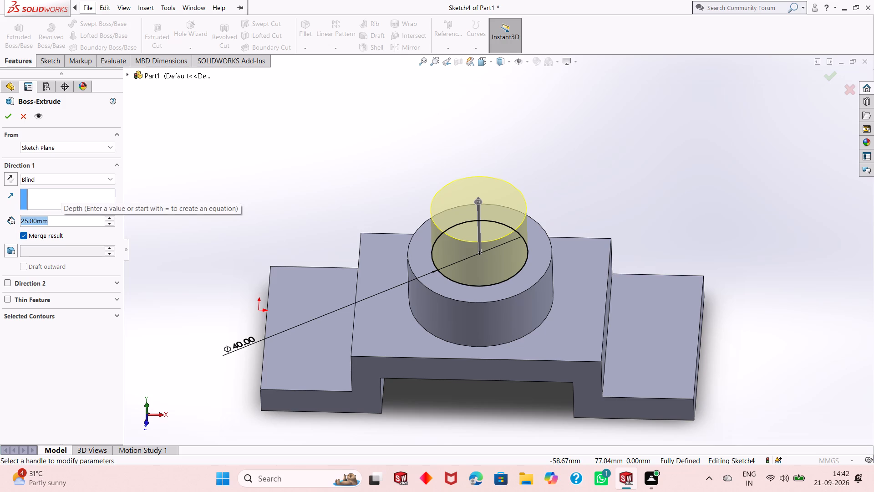
type("20")
key("Return")
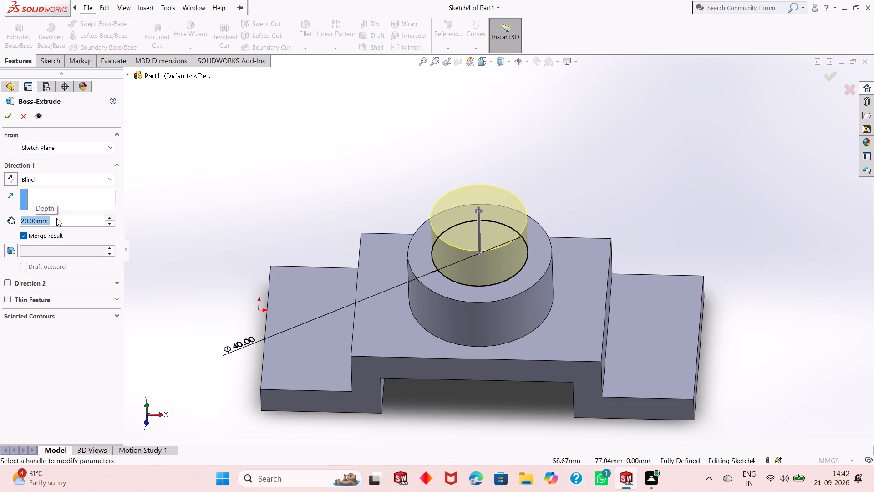
left_click(13, 117)
left_click(274, 185)
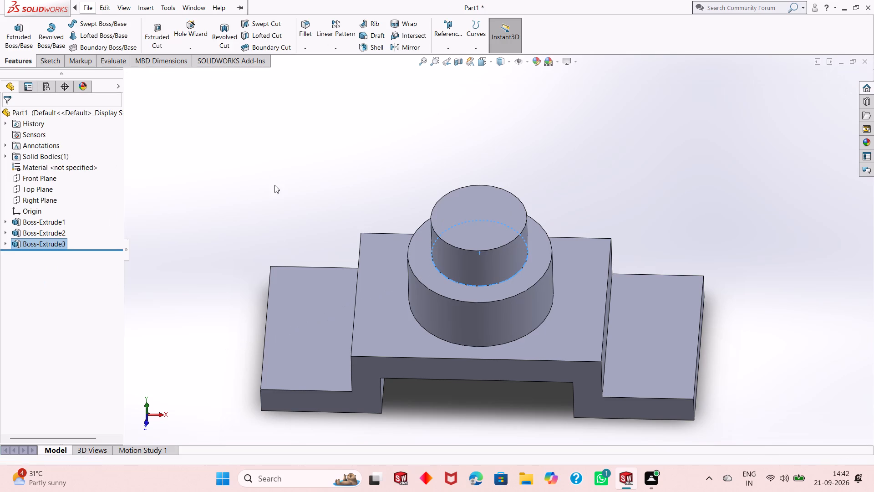
Inspect the two stacked cylindrical bosses on the bridge body from different angles and distances.
scroll(504, 284, "down", 3)
scroll(513, 309, "up", 4)
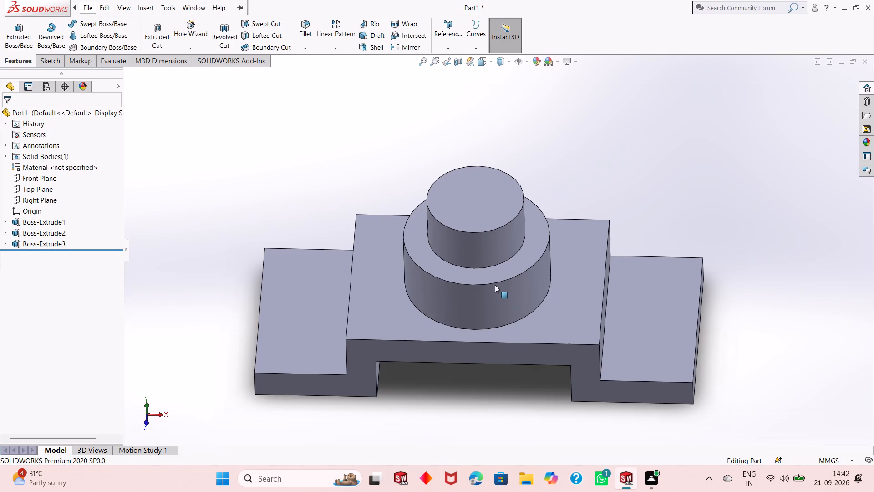
scroll(473, 235, "up", 1)
scroll(472, 234, "down", 2)
scroll(471, 264, "up", 2)
middle_click_drag(478, 279, 478, 272)
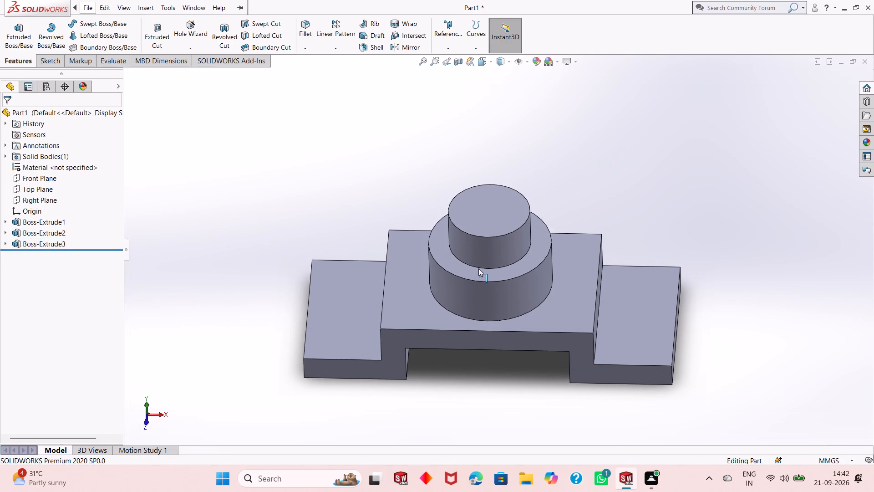
scroll(478, 268, "down", 4)
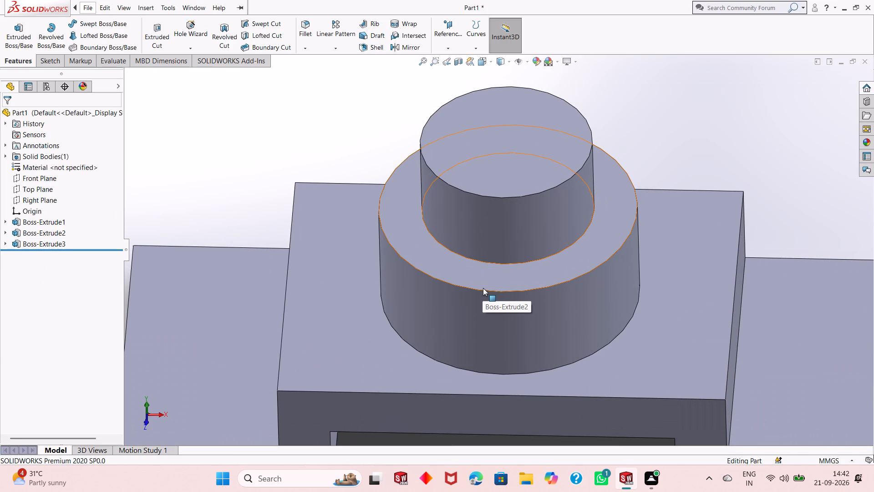
scroll(537, 252, "up", 2)
middle_click_drag(567, 262, 556, 242)
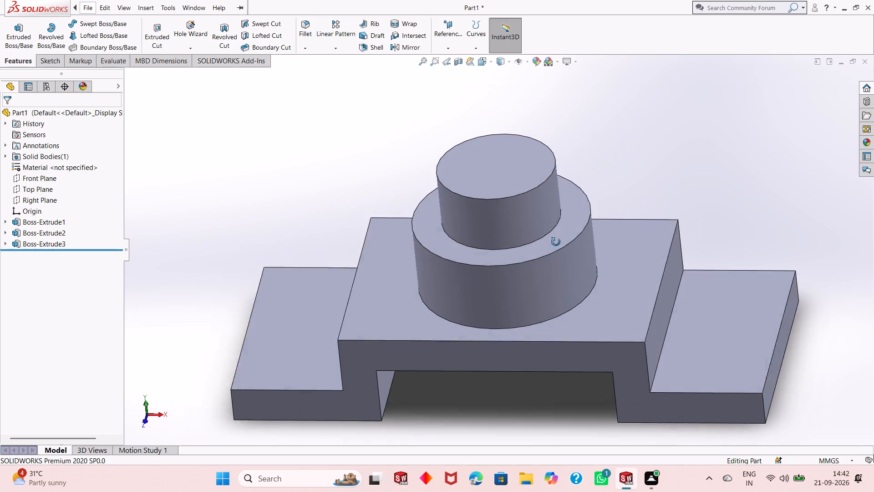
middle_click_drag(556, 242, 551, 239)
middle_click_drag(559, 227, 539, 300)
scroll(515, 283, "up", 2)
scroll(508, 266, "down", 3)
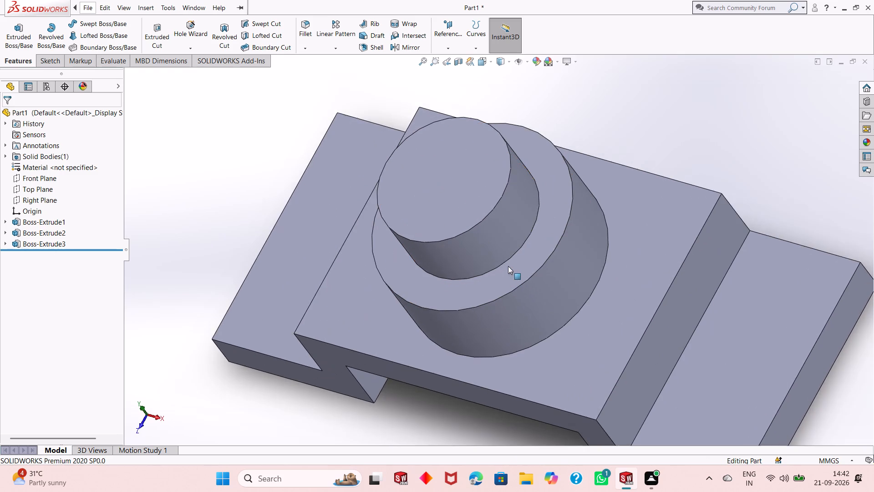
scroll(508, 266, "down", 2)
middle_click_drag(497, 269, 528, 204)
scroll(497, 268, "up", 7)
middle_click_drag(502, 241, 497, 242)
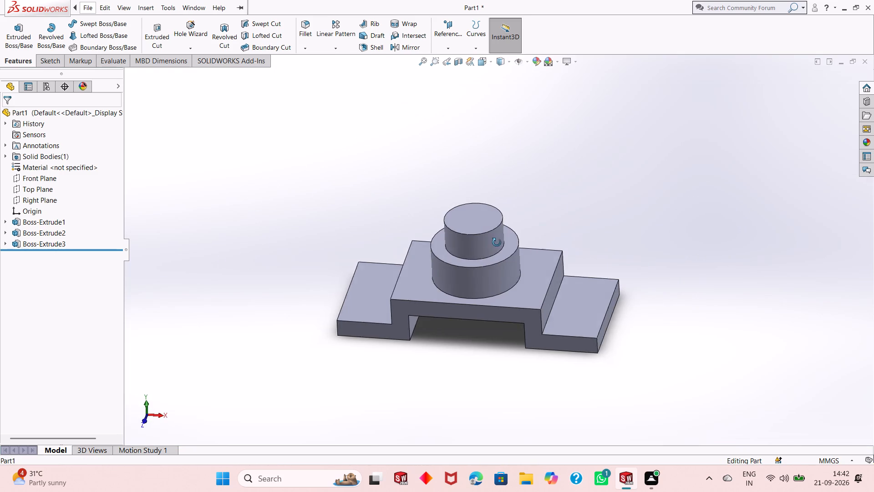
middle_click_drag(497, 242, 478, 268)
scroll(473, 231, "down", 5)
scroll(497, 279, "up", 3)
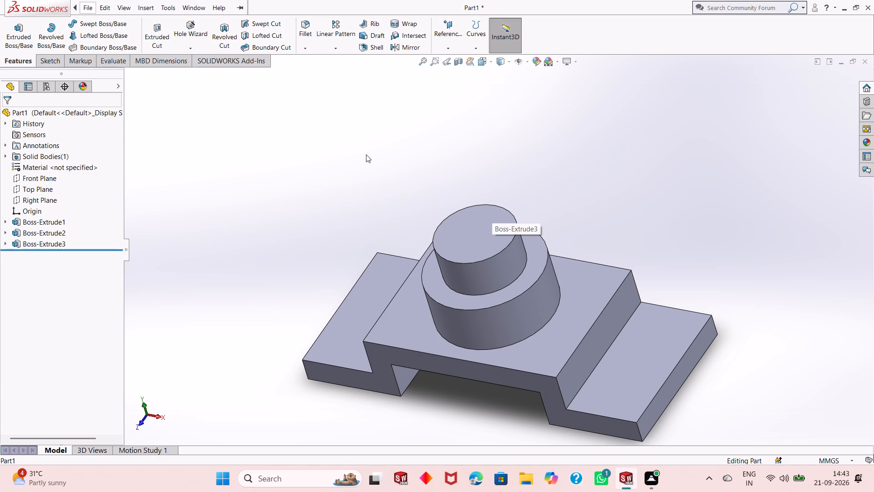
scroll(365, 155, "down", 2)
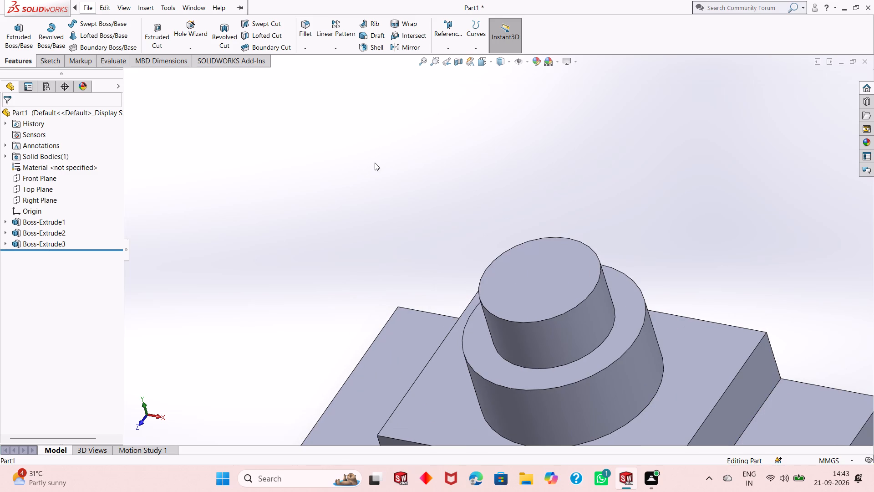
scroll(370, 167, "down", 3)
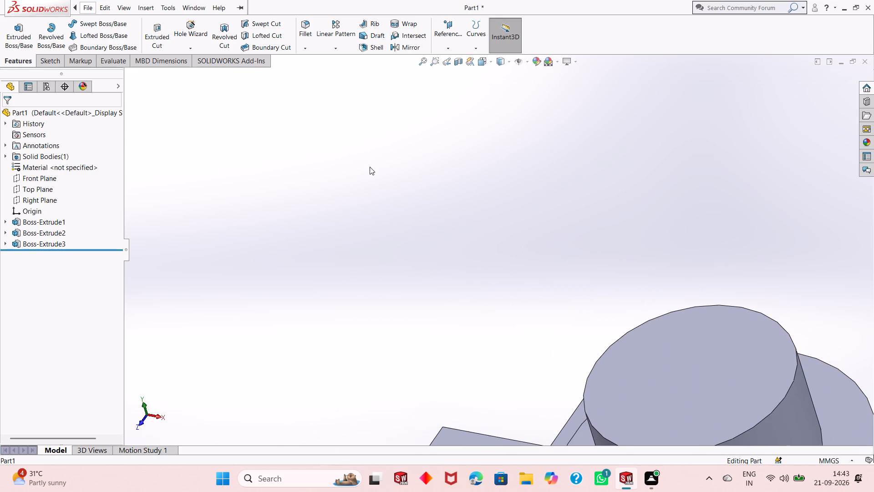
scroll(370, 167, "up", 1)
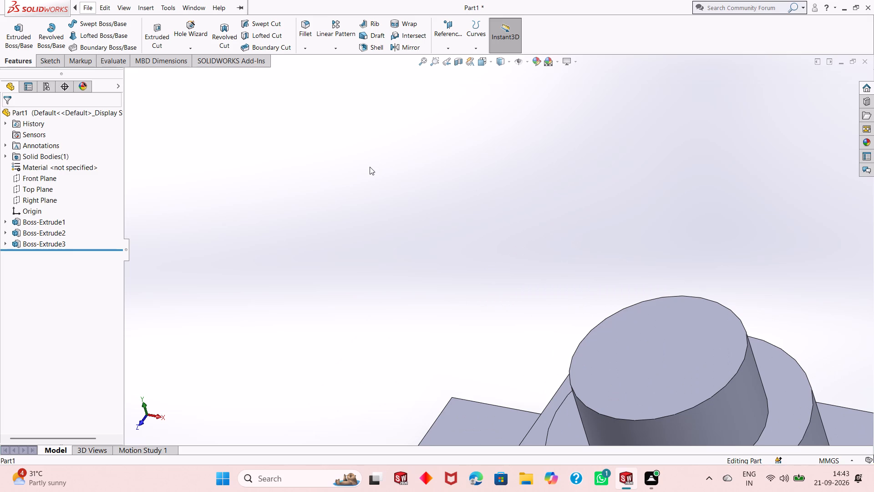
scroll(456, 195, "up", 7)
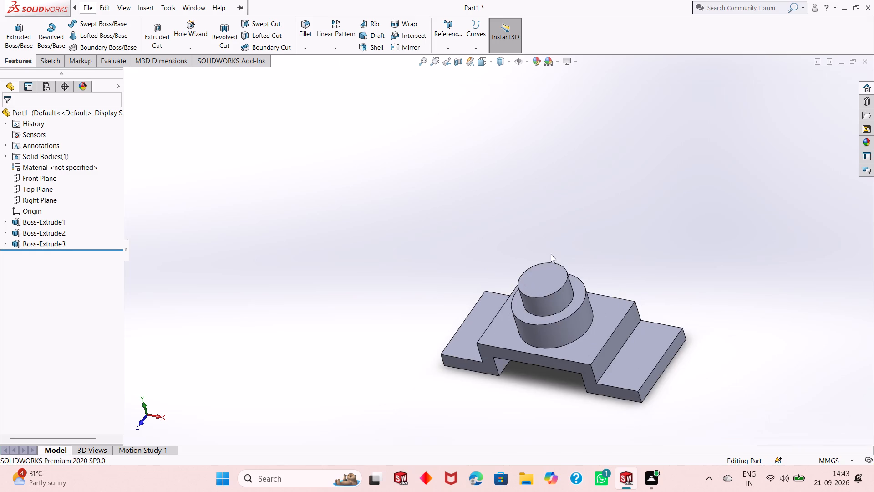
Start a sketch on the top face of the 40 mm cylindrical boss.
scroll(608, 333, "down", 3)
left_click(467, 190)
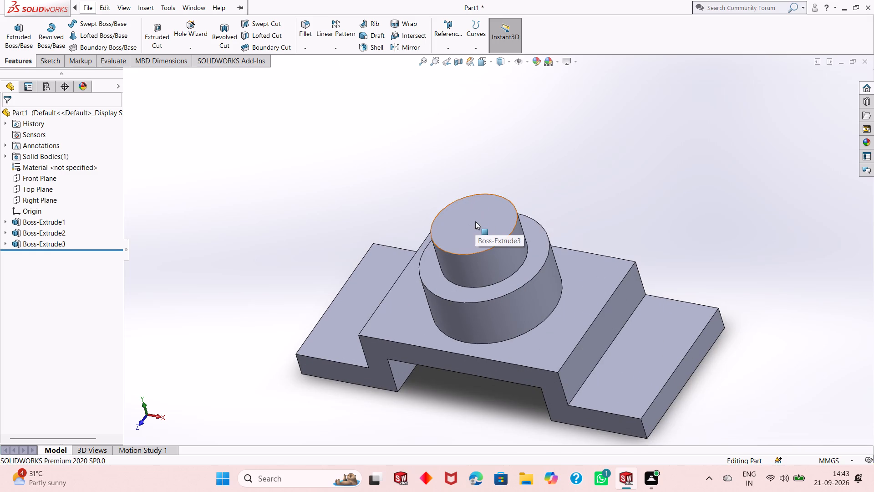
key("Escape")
key("Escape")
left_click(481, 220)
left_click(523, 196)
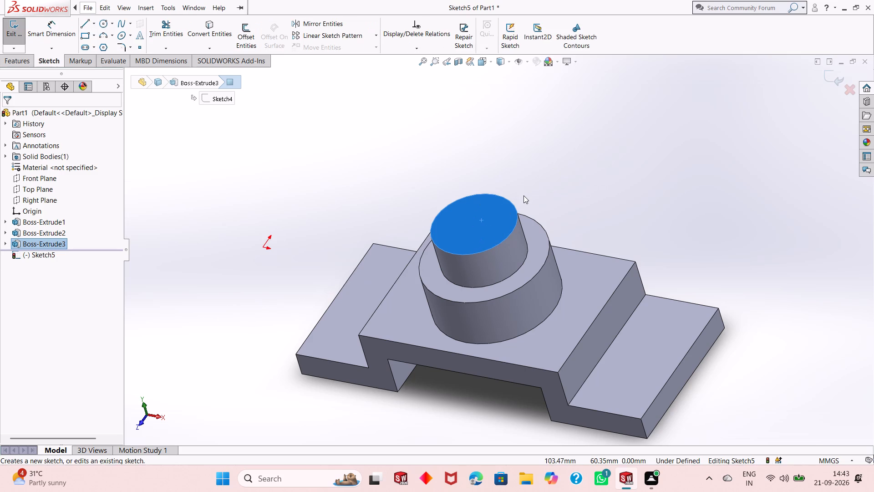
key("ctrl+8")
key("ctrl+Escape")
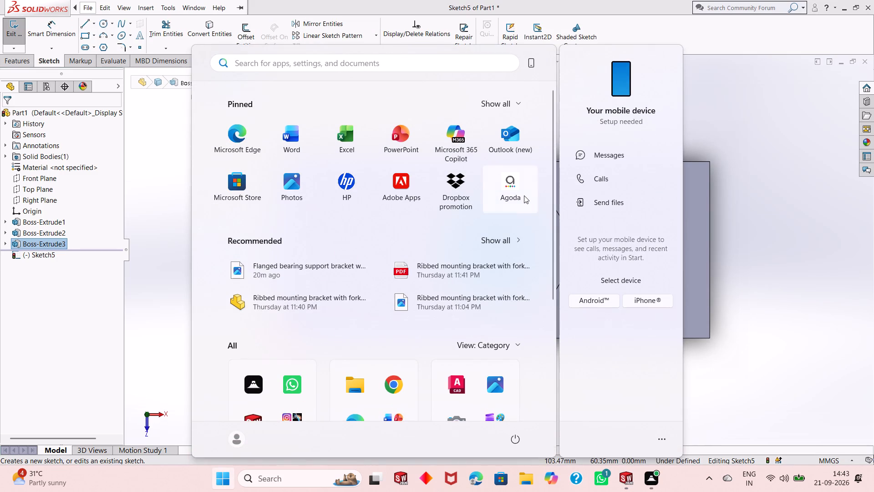
key("Escape")
key("Escape")
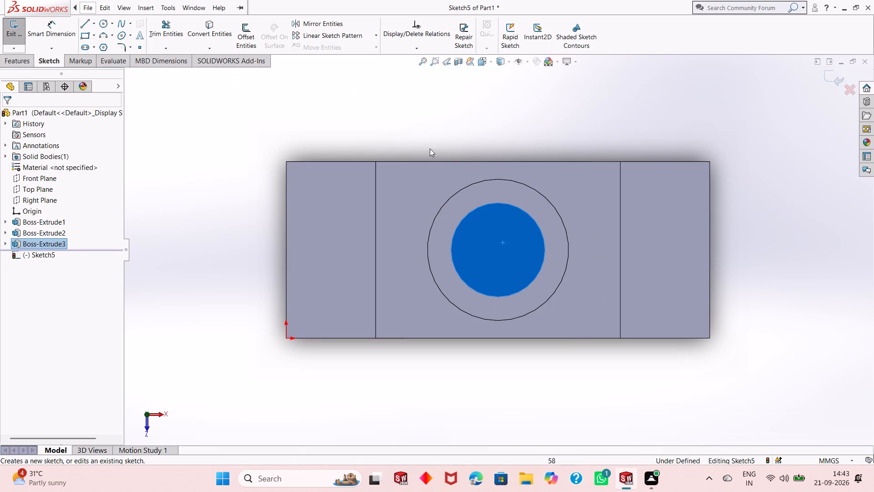
left_click(476, 139)
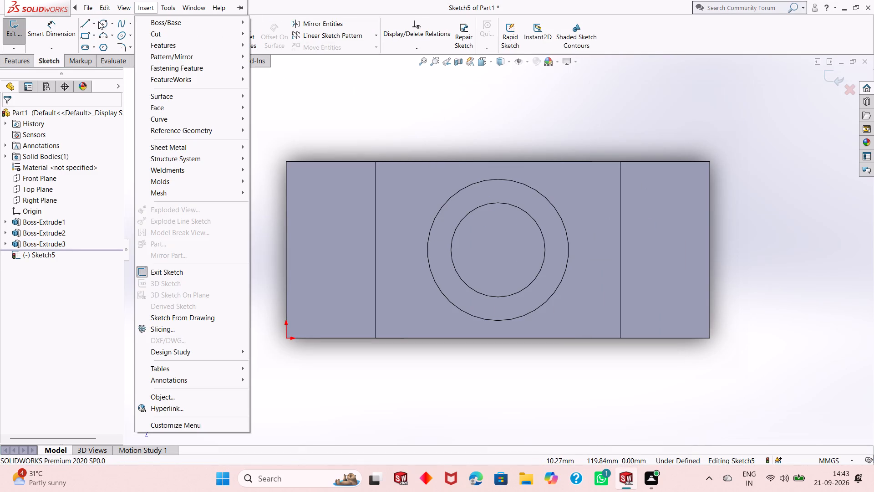
Draw a circle about 30 mm in diameter, concentric with the 40 mm boss.
left_click(103, 23)
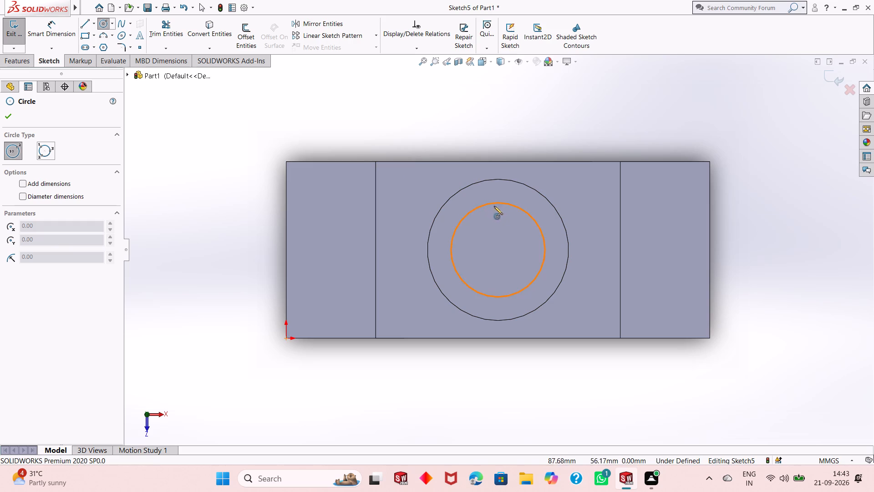
left_click(498, 249)
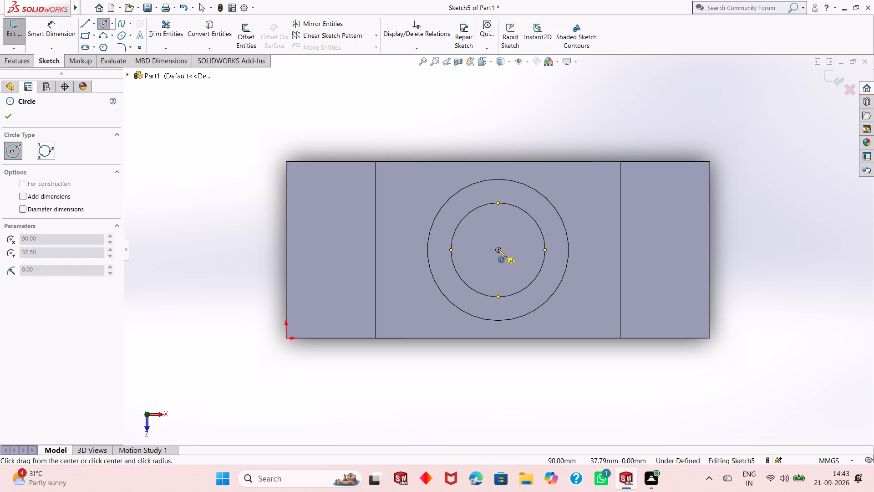
left_click(529, 233)
right_click(529, 233)
left_click(568, 241)
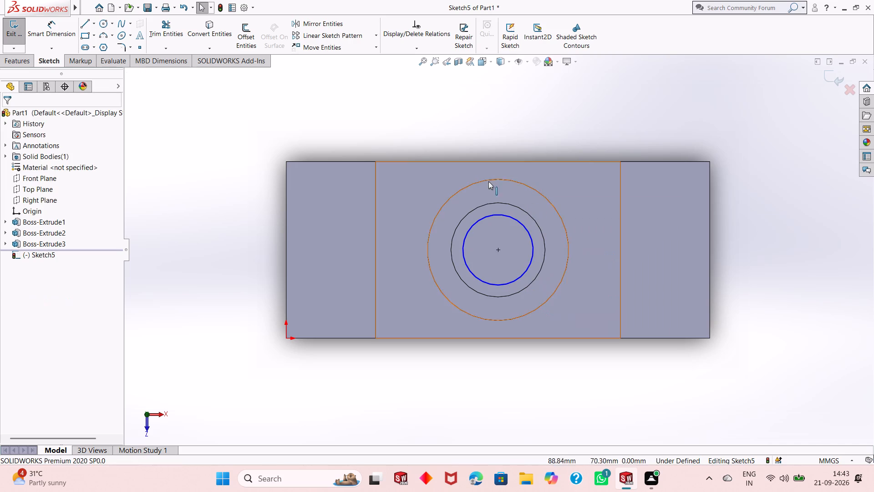
Dimension the new concentric circle's diameter at 30 mm and finish dimensioning.
left_click(51, 34)
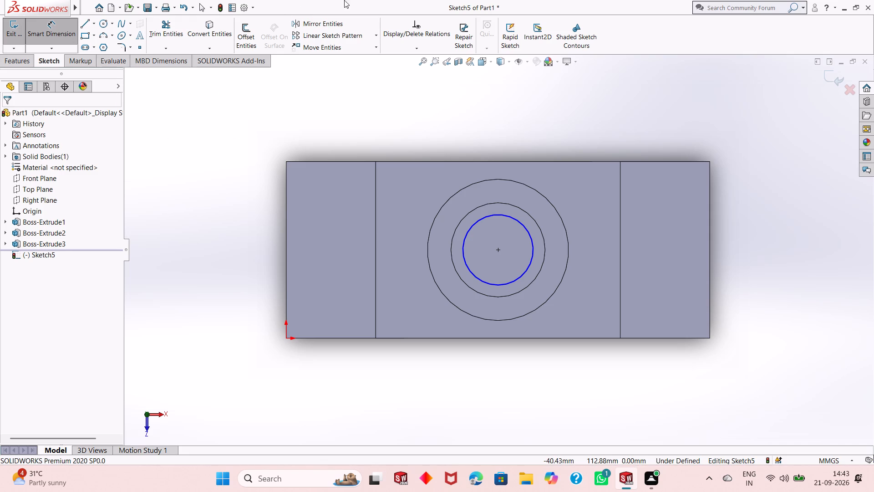
left_click(492, 286)
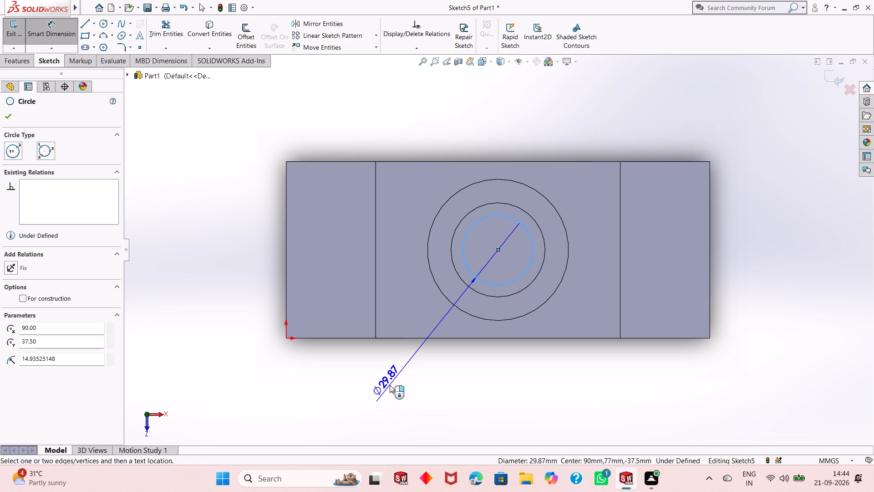
left_click(390, 385)
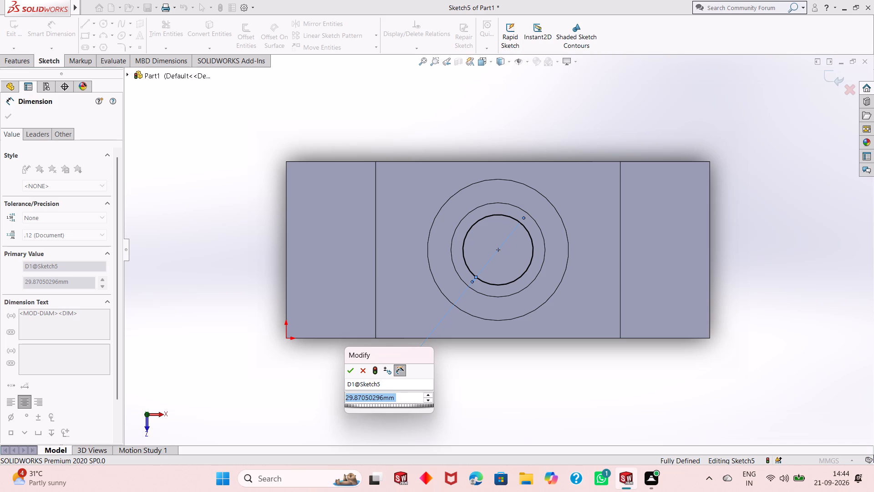
type("30")
key("Return")
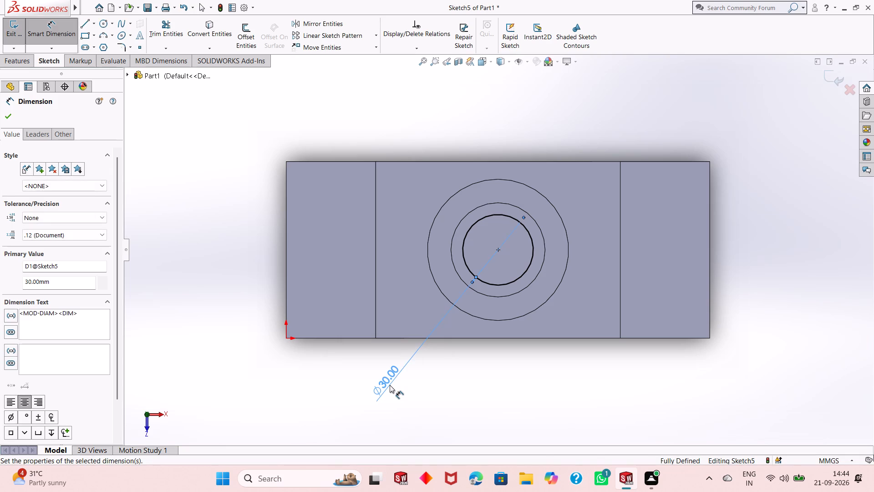
right_click(323, 380)
left_click(363, 408)
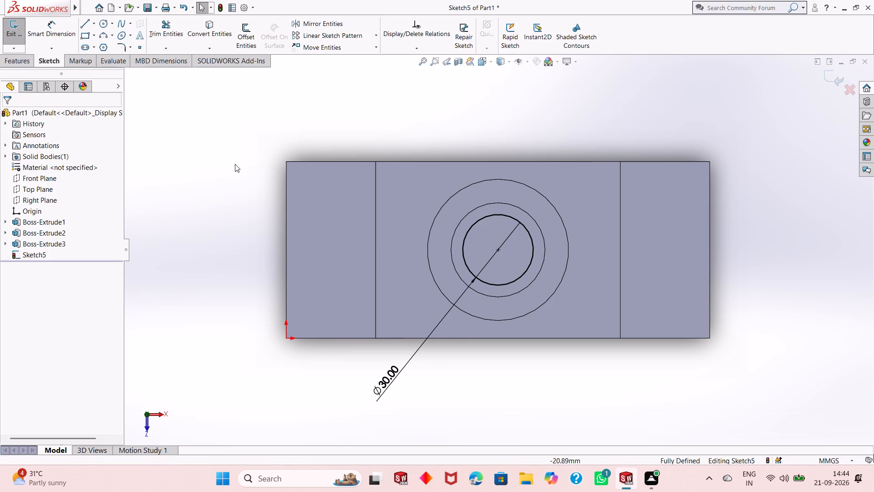
Draw a small circle about 5 mm in diameter centred on the upper quadrant point of the 30 mm circle.
left_click(105, 24)
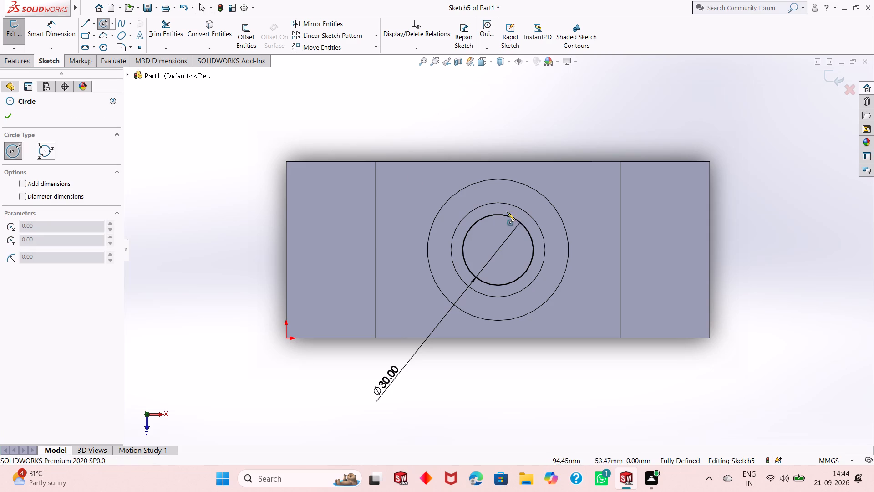
left_click(497, 215)
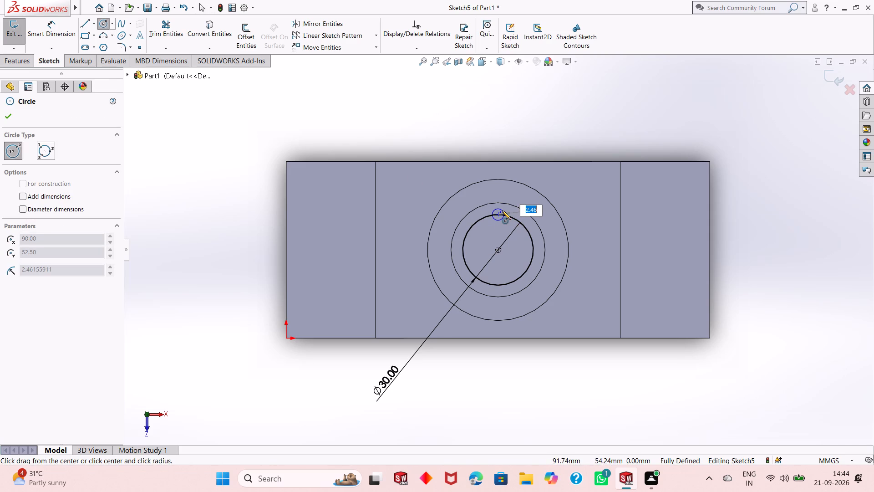
left_click(502, 210)
right_click(379, 128)
left_click(421, 136)
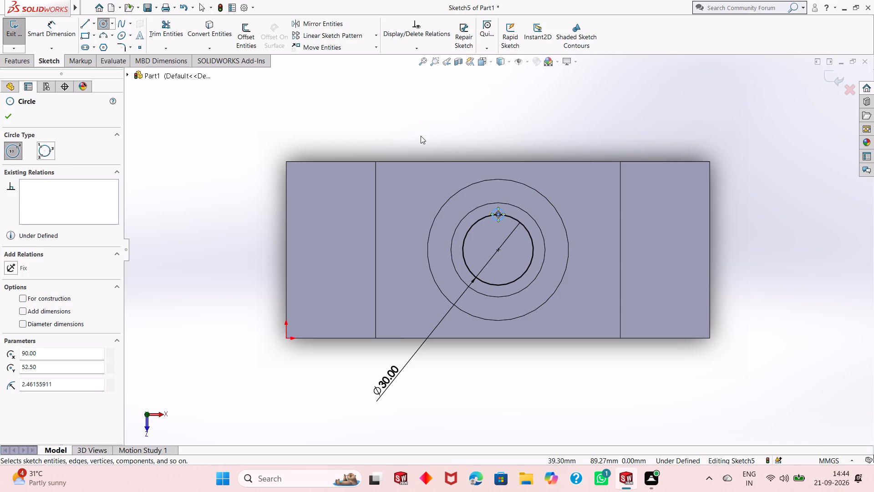
Dimension the small circle's diameter at 4 mm.
left_click(48, 29)
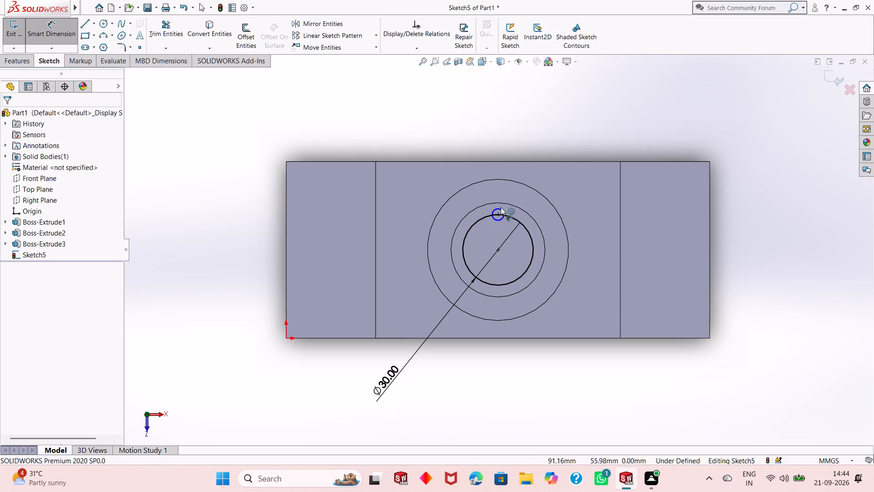
left_click(501, 209)
left_click(420, 91)
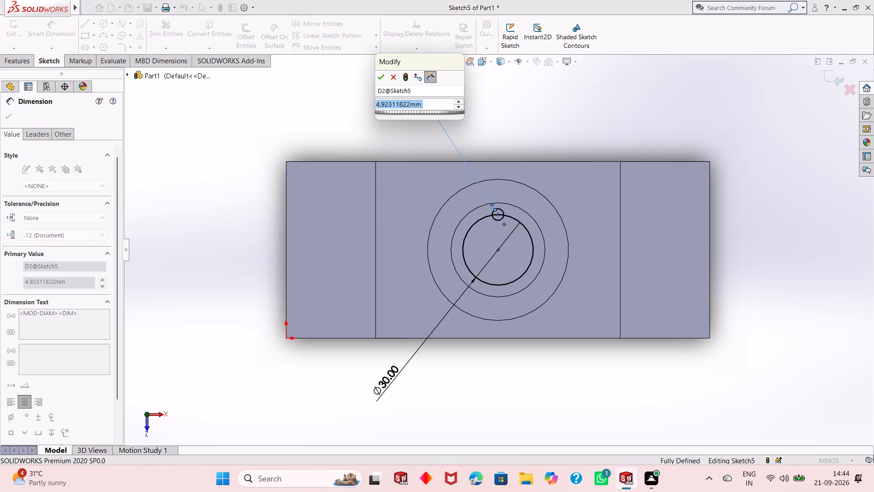
key("4")
key("Return")
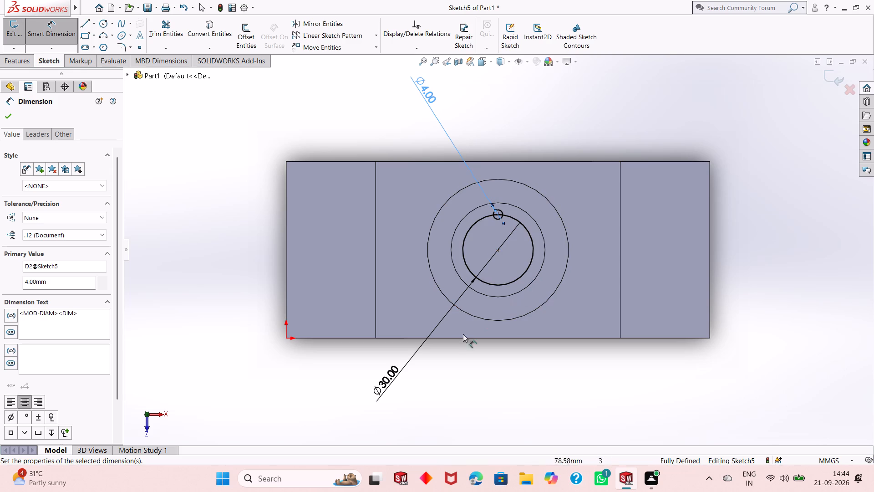
Change the concentric circle's diameter to 35 mm and finish dimensioning.
double_click(392, 375)
key("2")
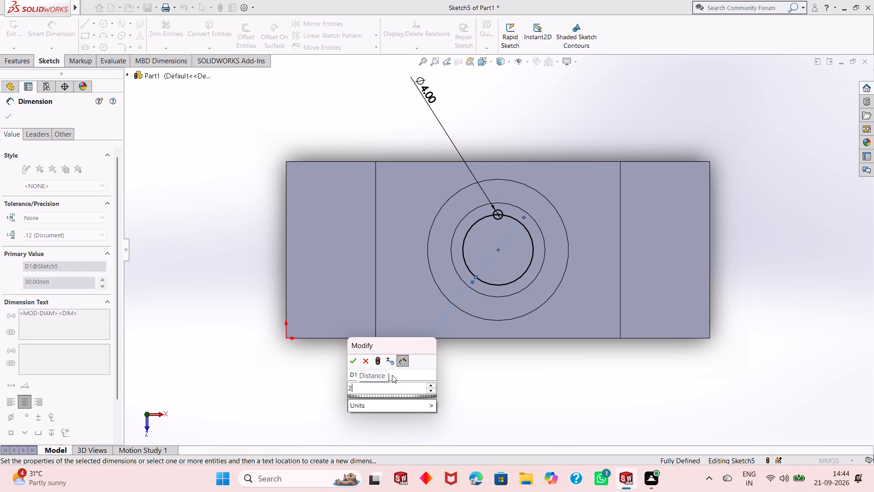
key("BackSpace")
key("BackSpace")
type("35")
key("Return")
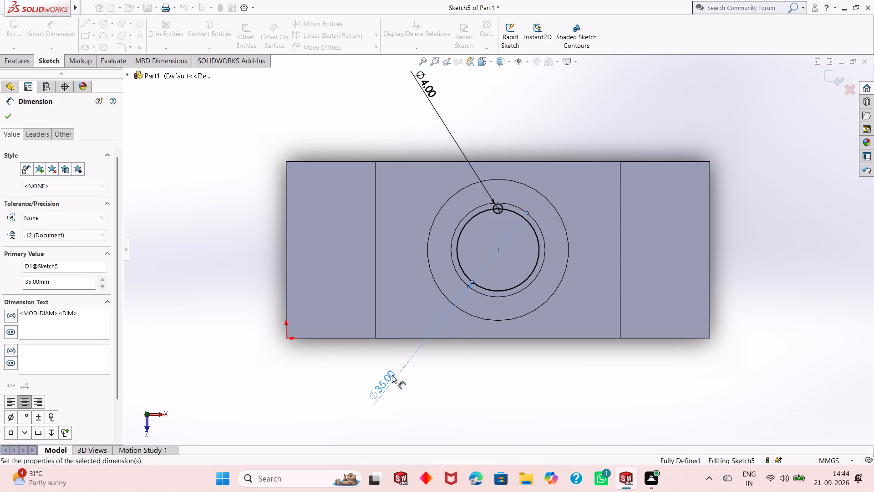
scroll(492, 227, "down", 4)
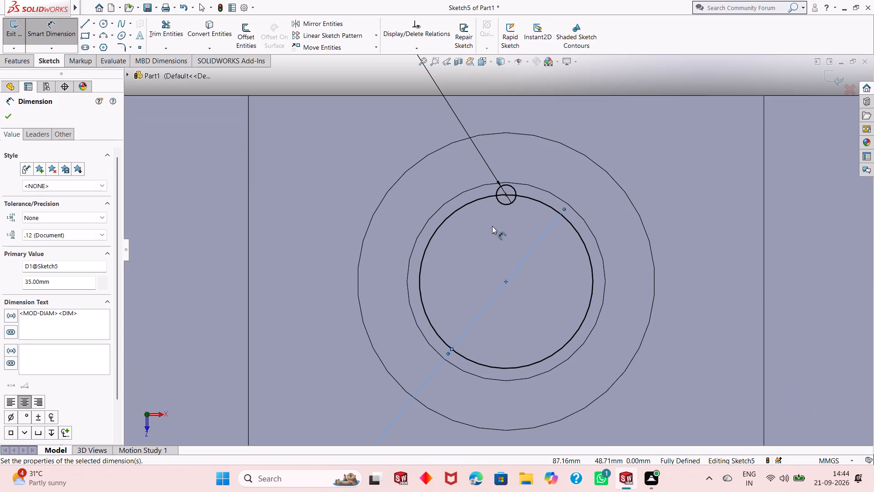
scroll(514, 169, "down", 3)
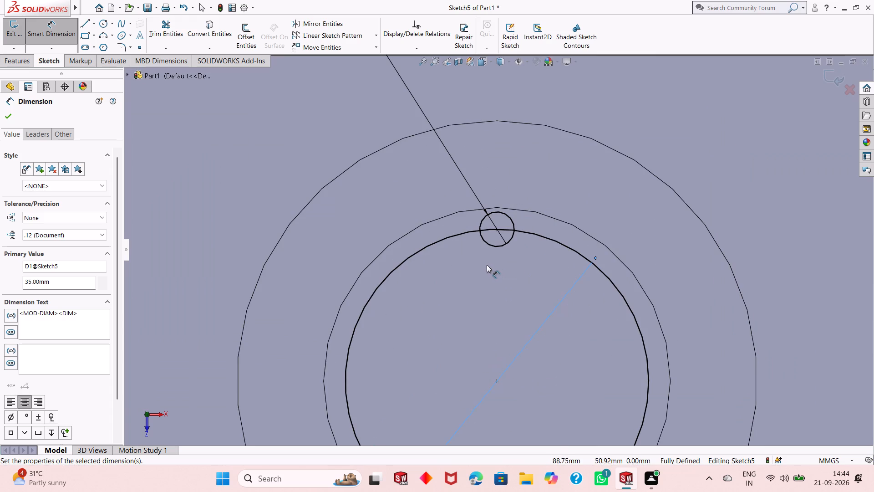
scroll(499, 282, "up", 7)
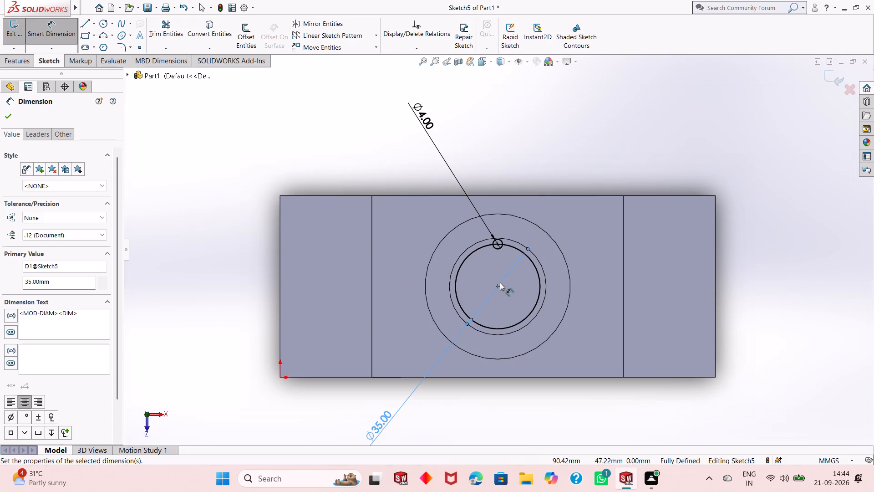
key("Escape")
key("Escape")
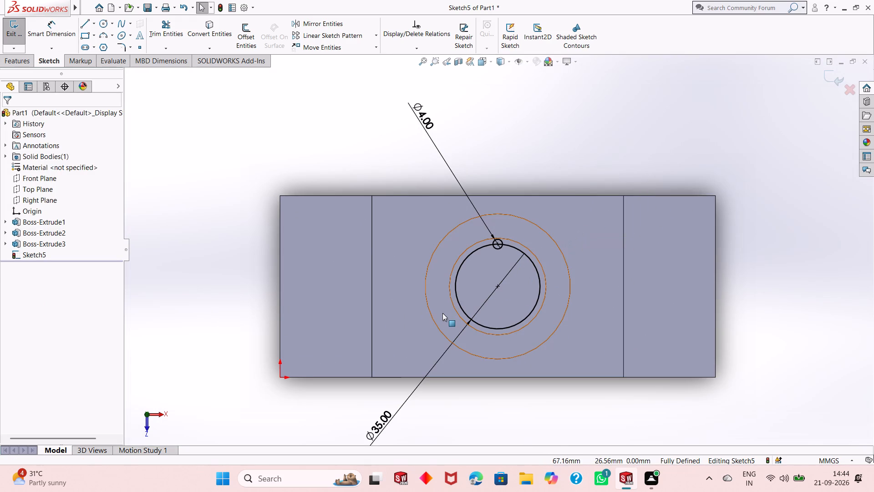
Pattern the 4 mm circle circularly around the centre of the 35 mm circle, with 8 equally spaced instances over 360 degrees.
scroll(396, 344, "up", 3)
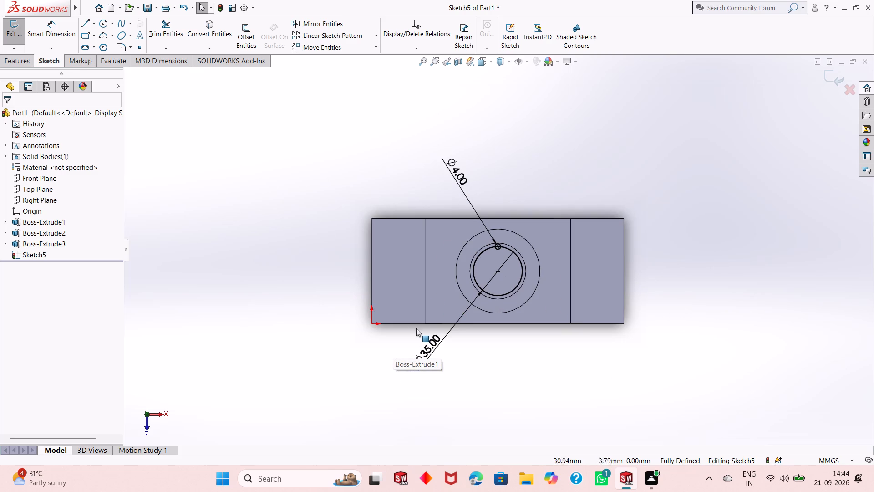
scroll(430, 318, "down", 1)
scroll(430, 318, "up", 2)
scroll(511, 259, "down", 4)
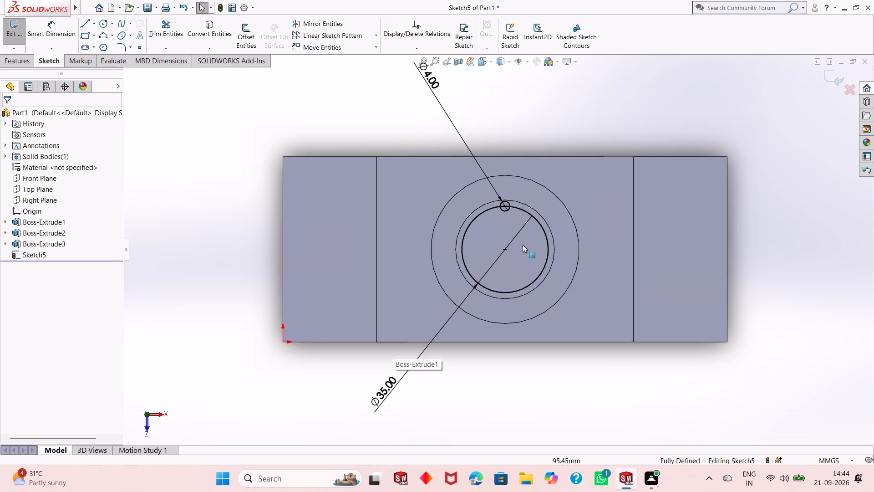
scroll(525, 235, "down", 3)
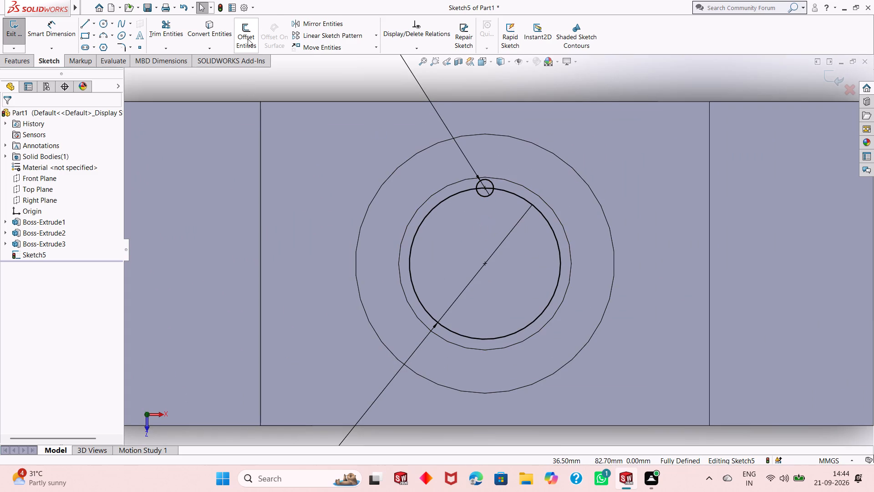
key("Escape")
left_click(483, 196)
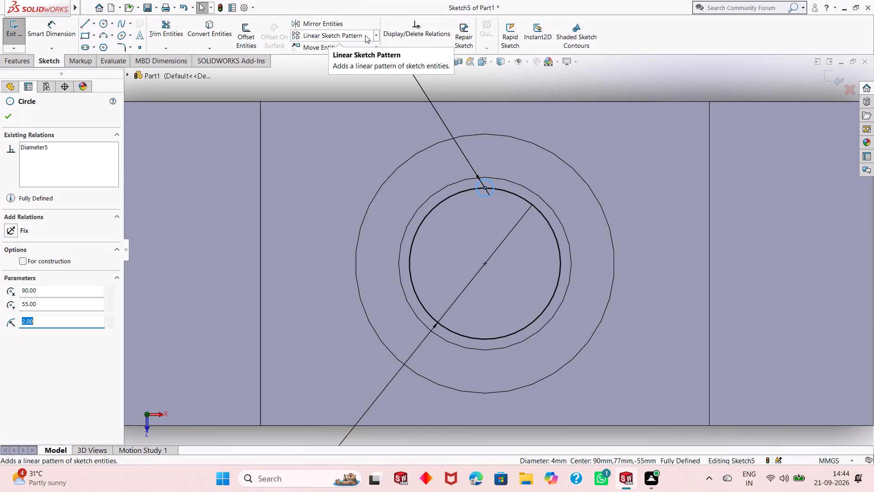
left_click(375, 37)
left_click(373, 57)
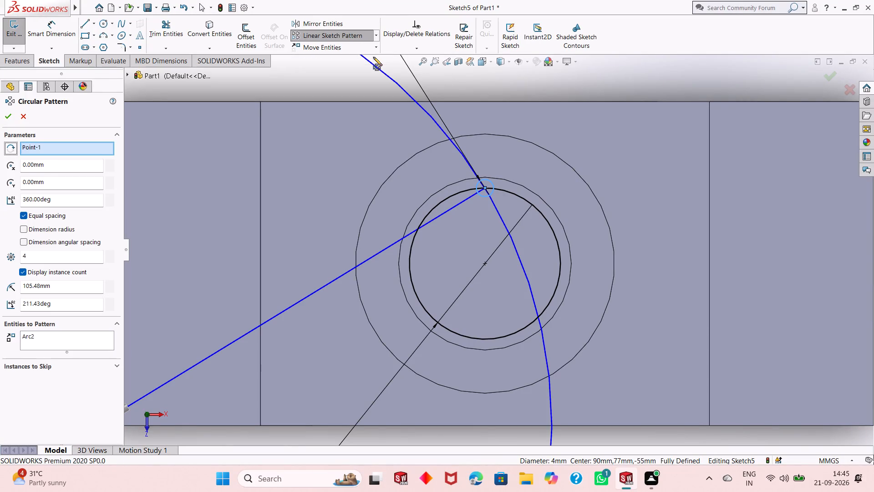
scroll(432, 271, "up", 6)
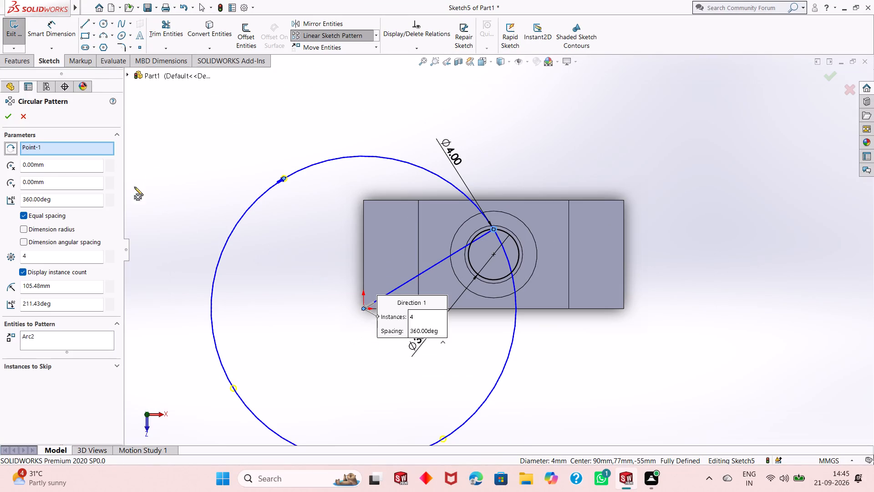
right_click(70, 152)
right_click(59, 148)
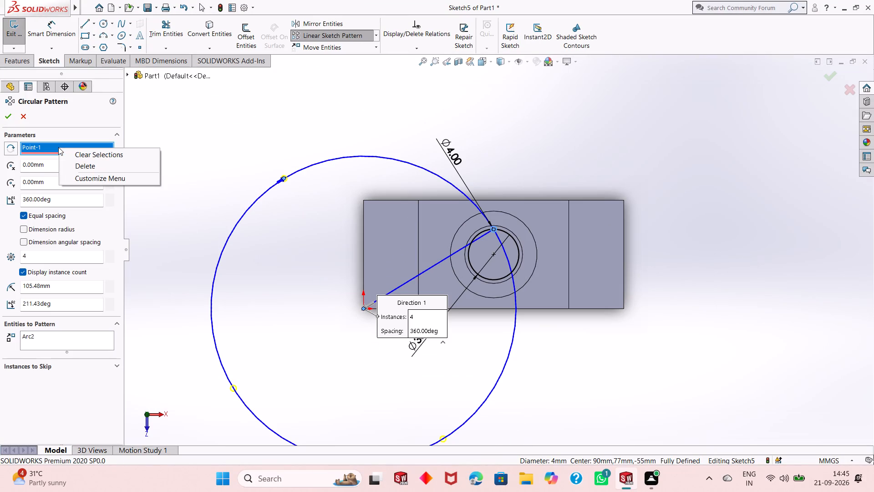
left_click(86, 164)
left_click(496, 255)
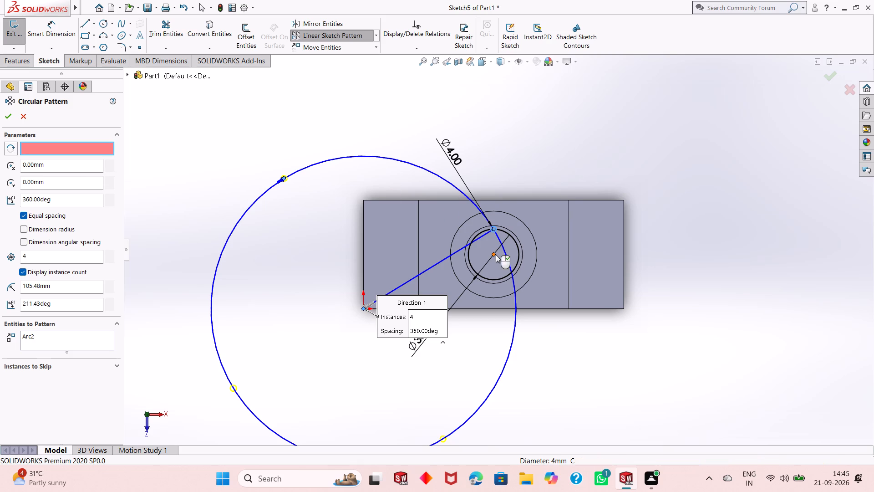
double_click(50, 257)
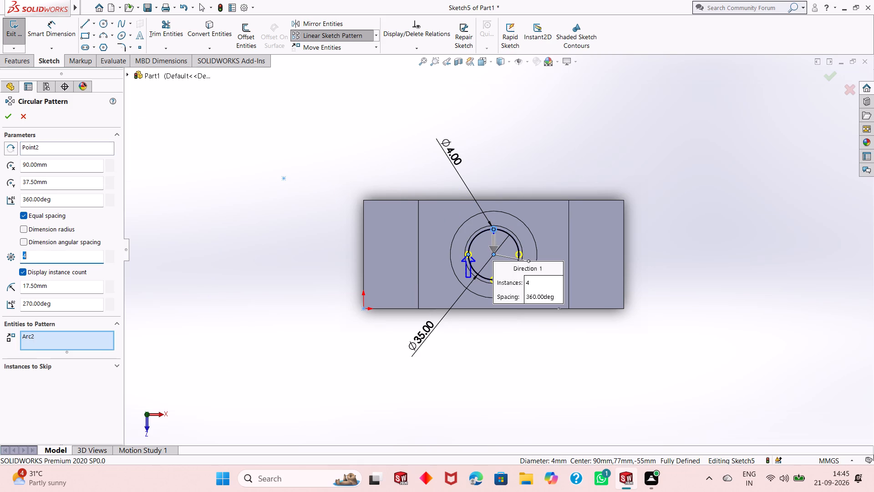
key("8")
key("Return")
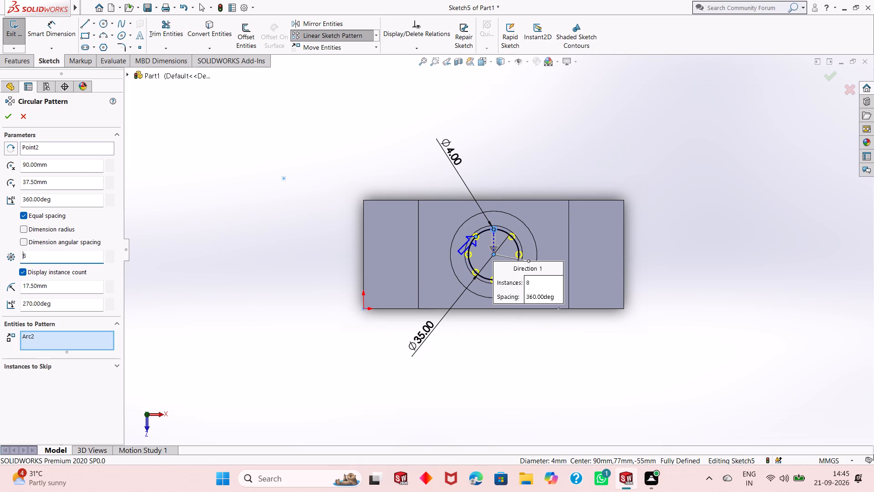
left_click(8, 118)
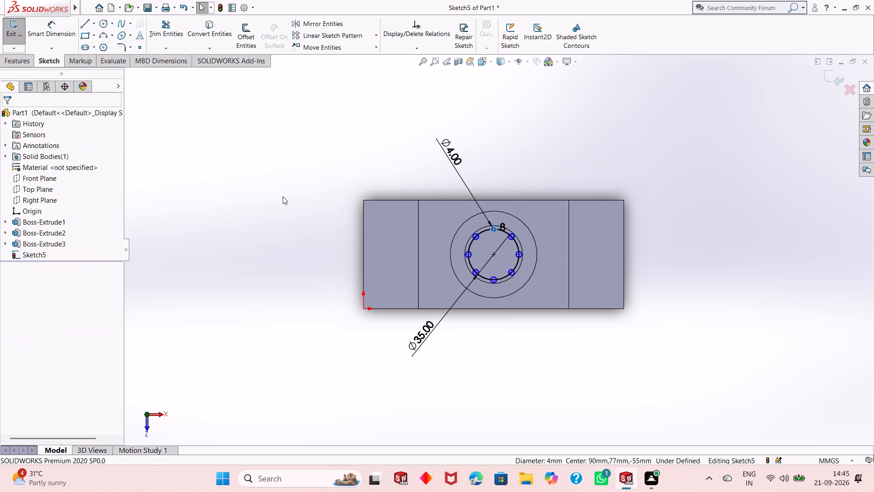
left_click(330, 282)
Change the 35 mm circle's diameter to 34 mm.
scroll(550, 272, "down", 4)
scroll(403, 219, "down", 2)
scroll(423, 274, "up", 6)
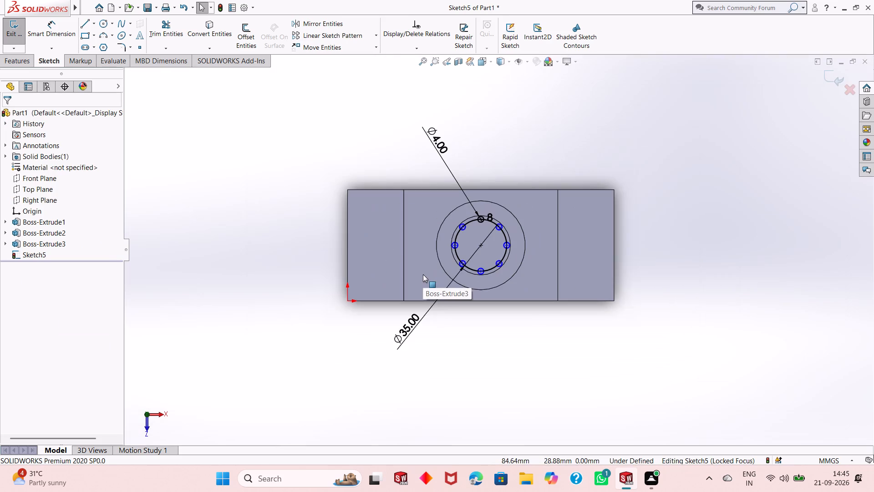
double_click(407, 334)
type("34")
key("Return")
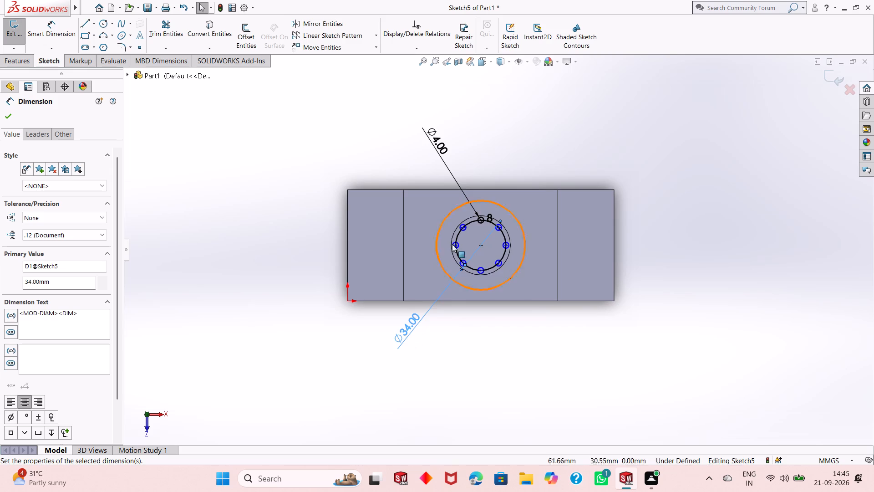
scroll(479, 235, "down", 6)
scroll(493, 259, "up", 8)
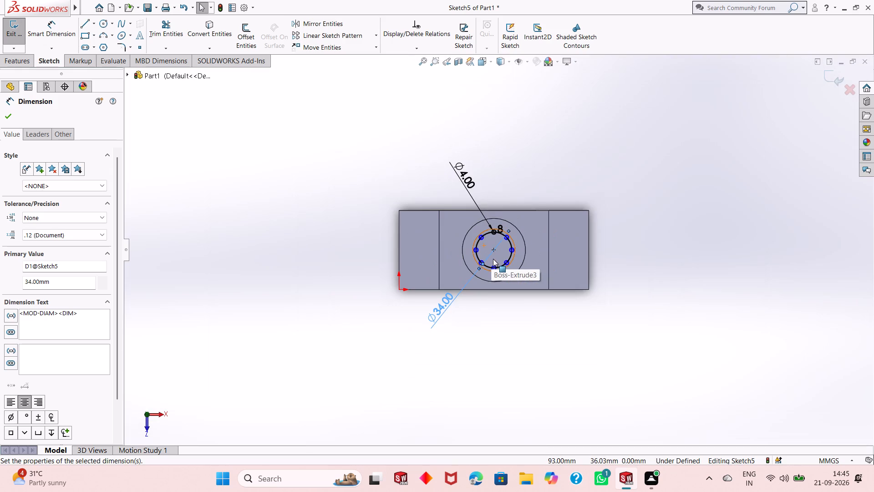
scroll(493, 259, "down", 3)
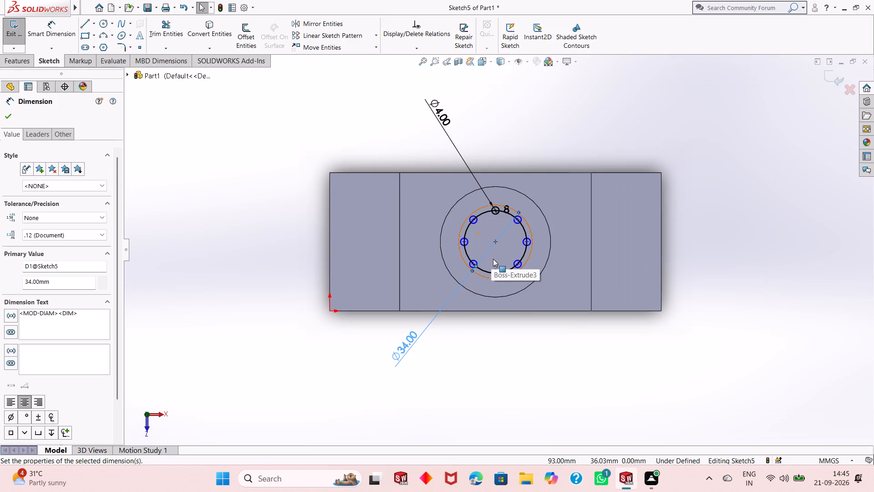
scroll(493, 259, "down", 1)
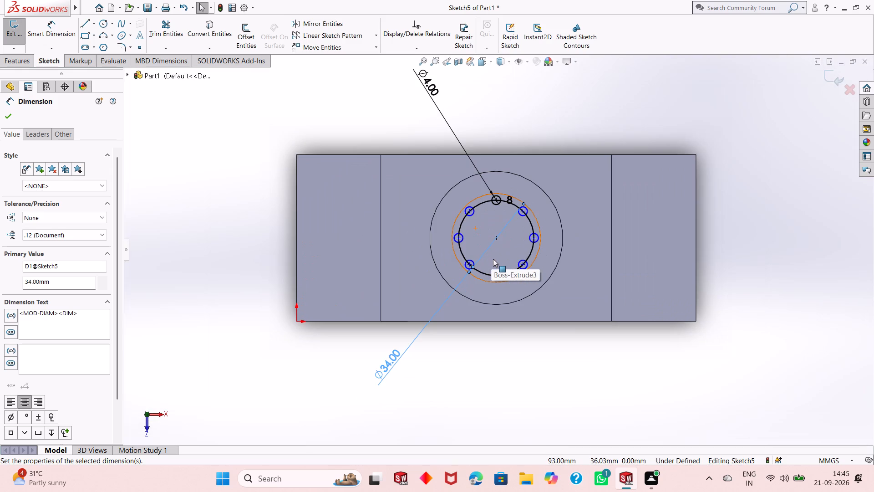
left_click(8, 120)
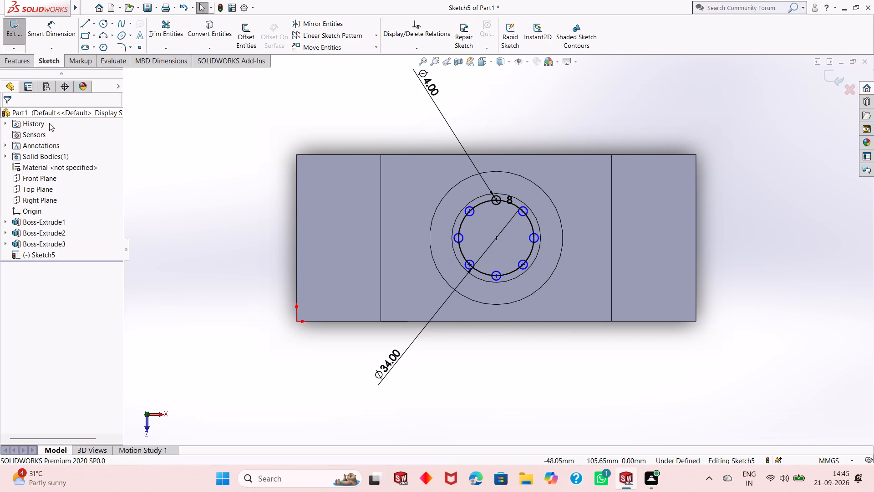
Draw a circle about 22 mm in diameter inside the ring of small circles, concentric with it.
left_click(103, 19)
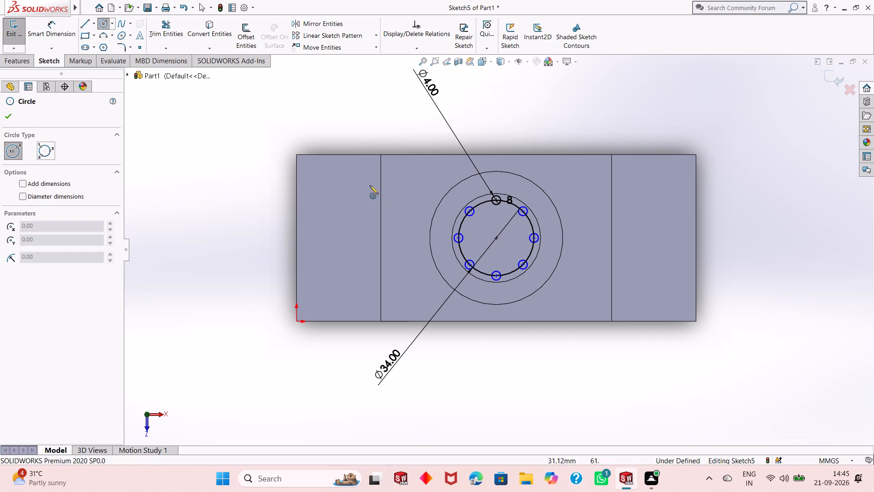
left_click(498, 238)
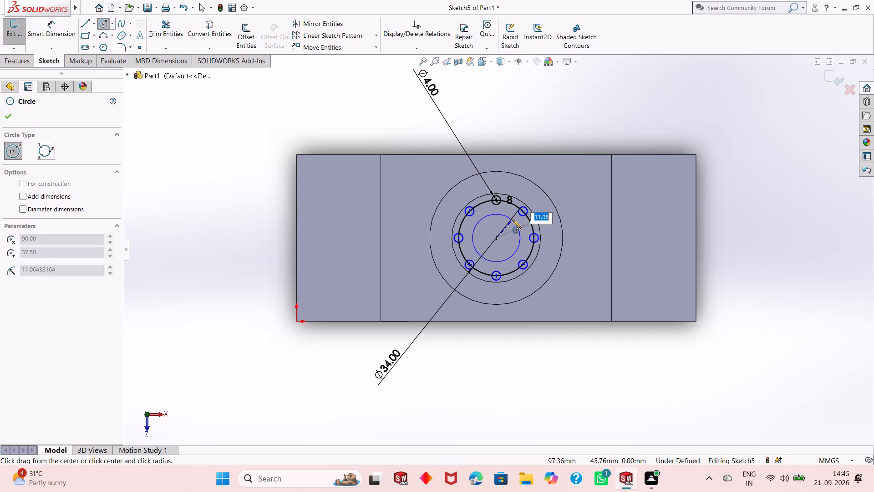
left_click(513, 220)
right_click(513, 220)
left_click(523, 223)
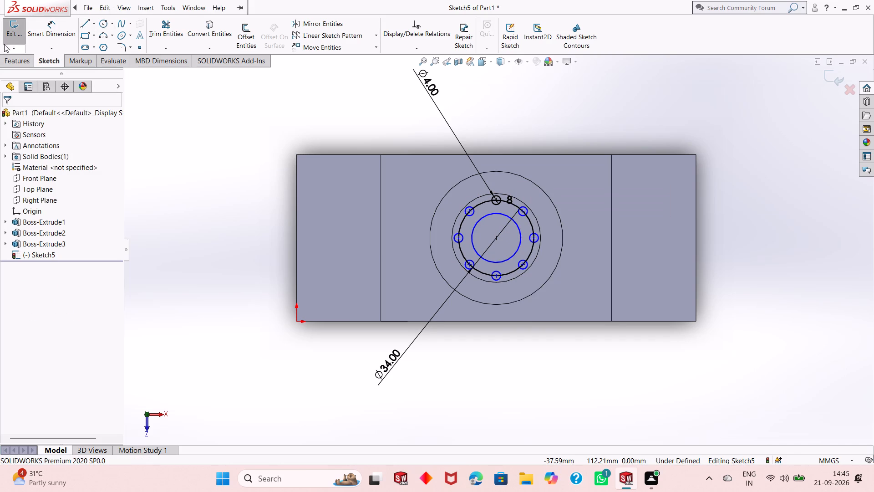
Dimension the new inner circle's diameter at 24 mm and finish dimensioning.
left_click(44, 39)
left_click(471, 247)
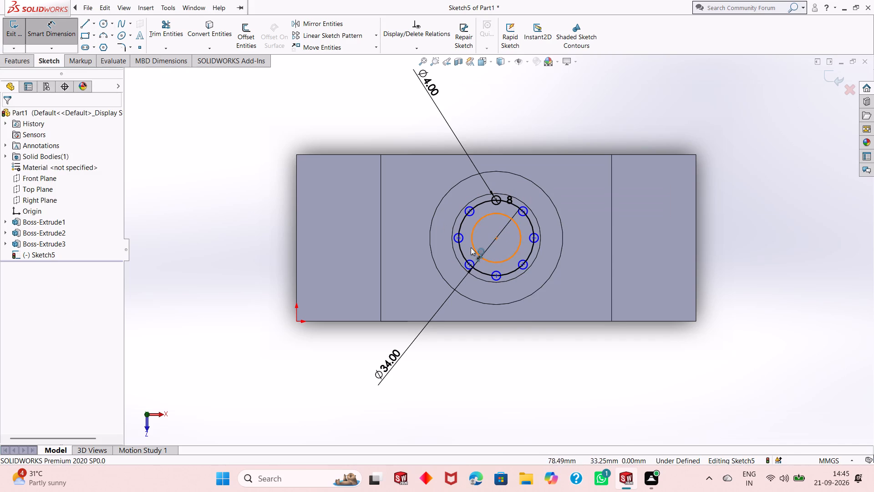
left_click(299, 363)
key("2")
key("4")
key("Return")
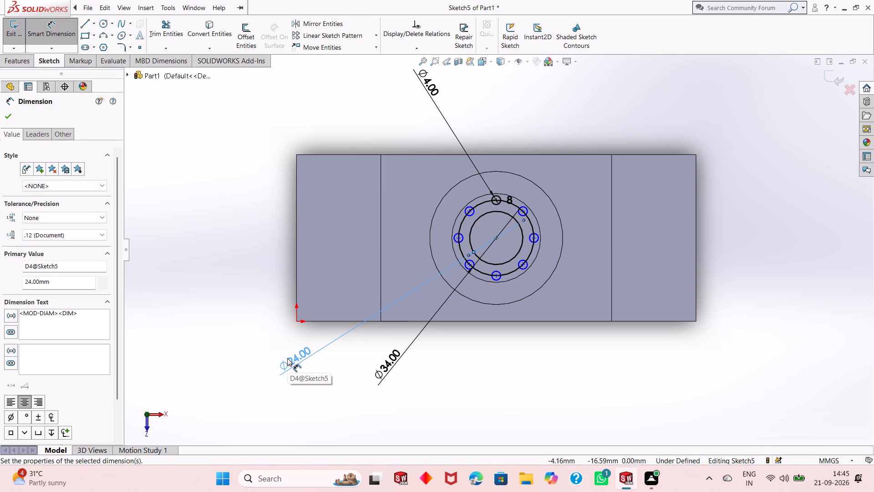
right_click(255, 238)
left_click(299, 266)
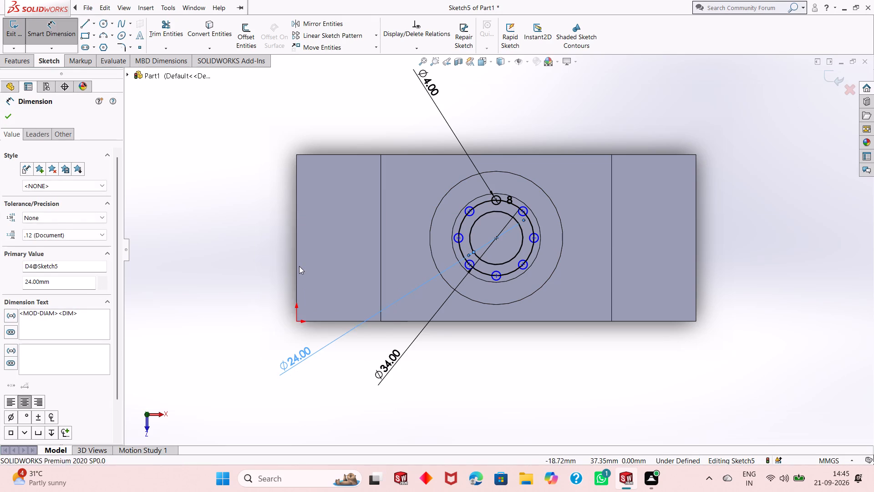
scroll(341, 260, "up", 2)
scroll(550, 228, "down", 2)
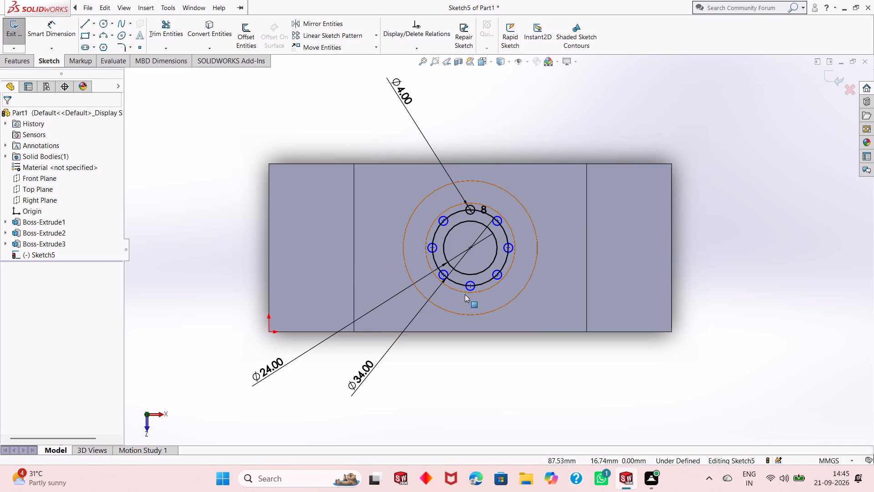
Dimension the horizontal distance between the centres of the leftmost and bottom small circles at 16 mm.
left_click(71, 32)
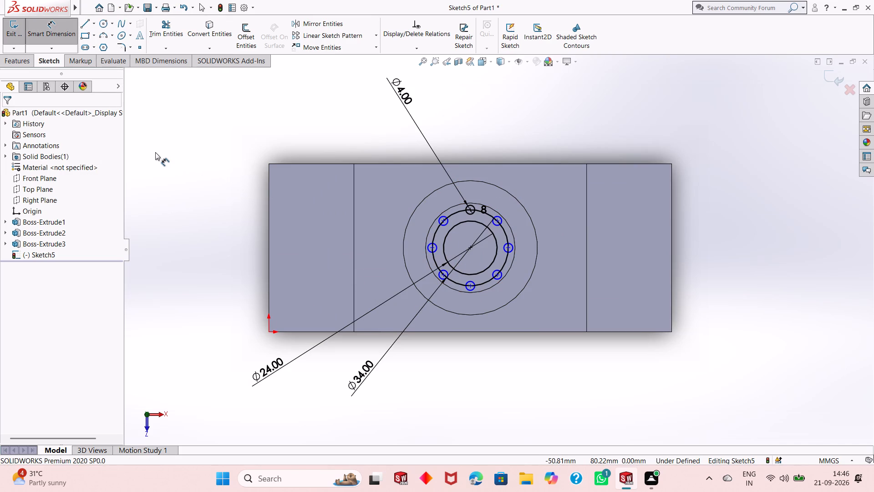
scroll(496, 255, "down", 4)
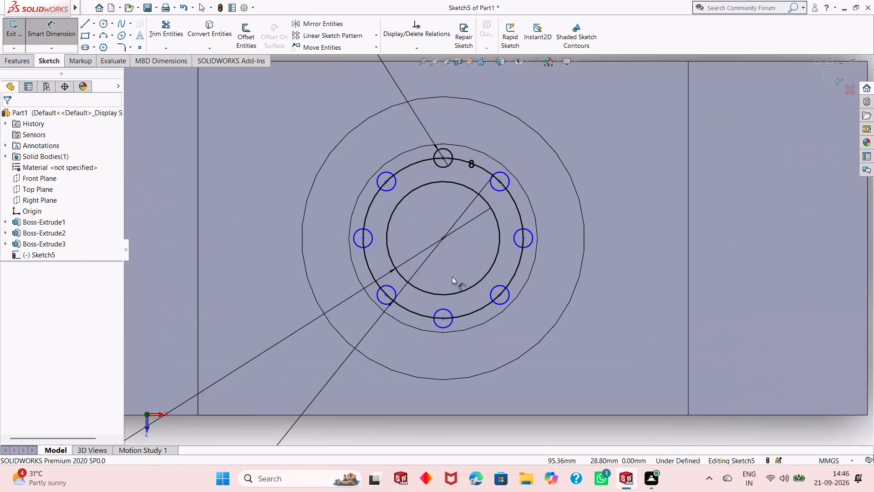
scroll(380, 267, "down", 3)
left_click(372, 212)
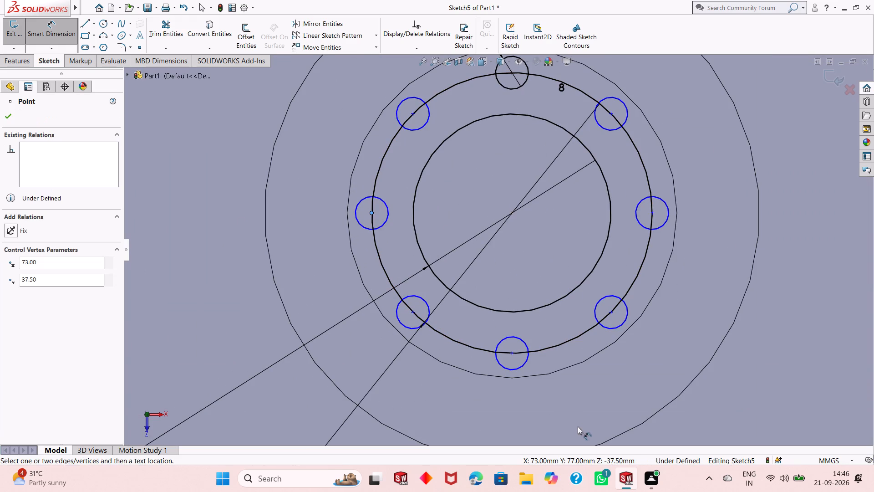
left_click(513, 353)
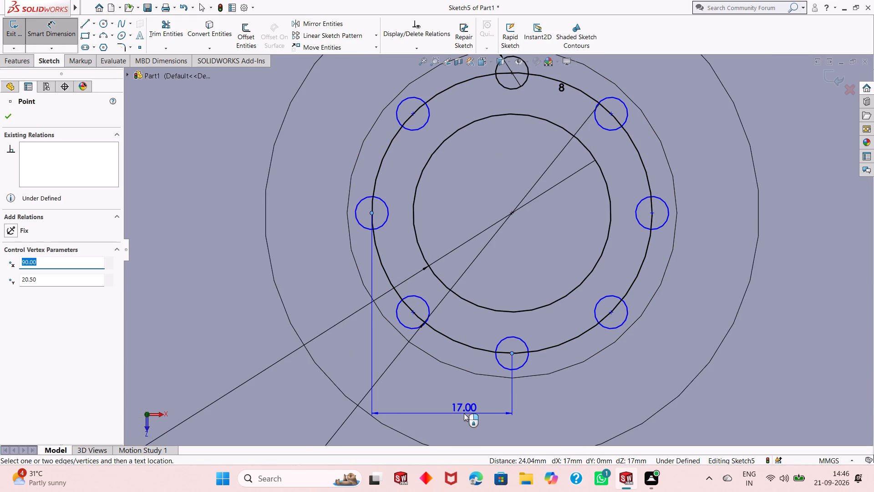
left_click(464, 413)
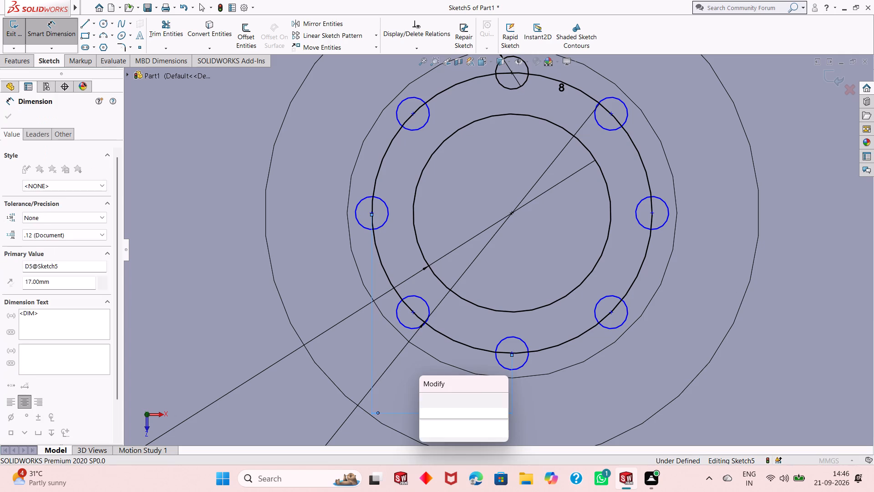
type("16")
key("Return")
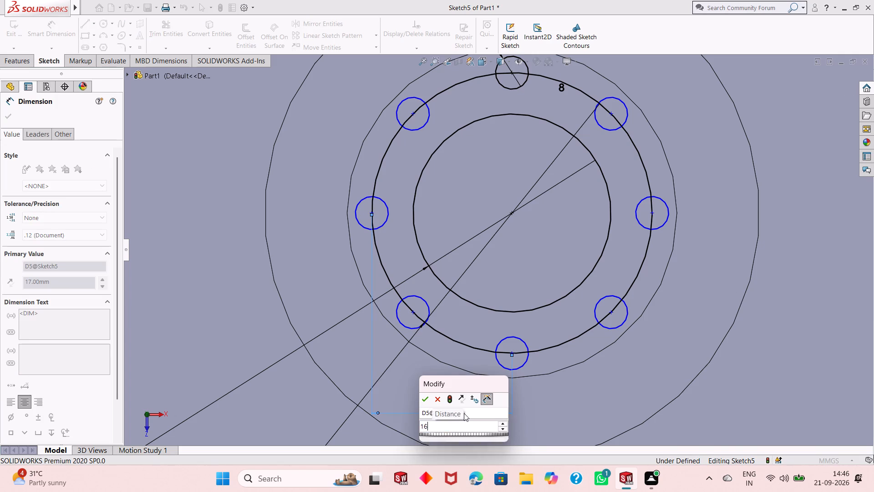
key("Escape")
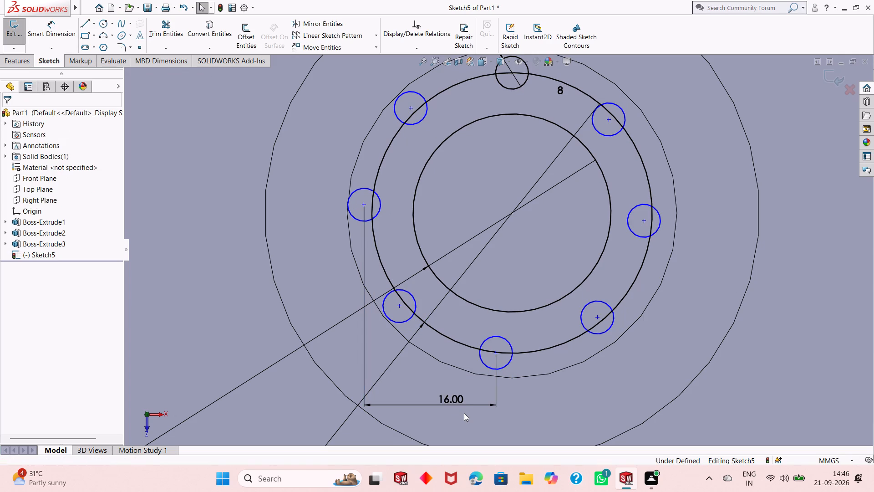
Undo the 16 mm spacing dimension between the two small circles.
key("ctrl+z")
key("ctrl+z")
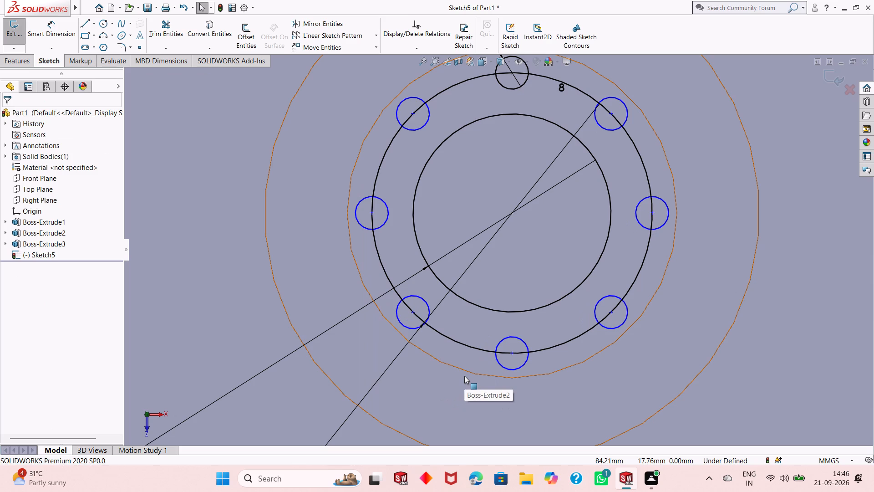
Set the diameter of the circle carrying the eight small circles to 32 mm.
scroll(437, 381, "up", 2)
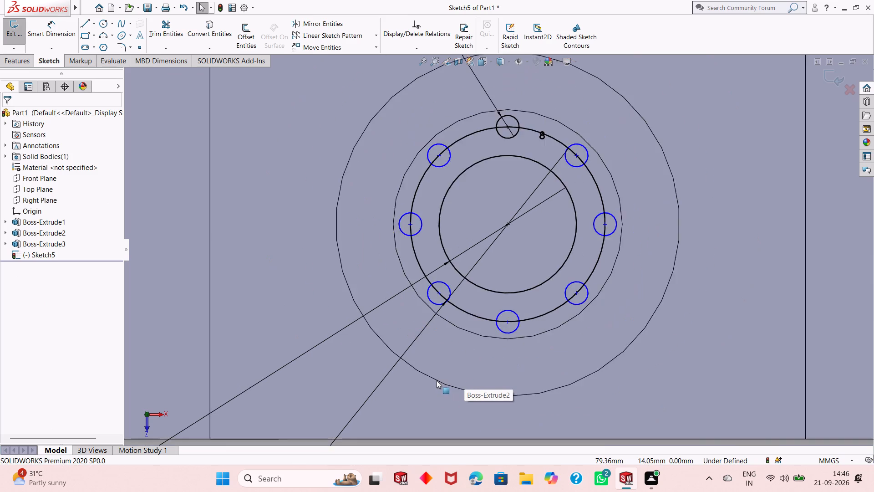
scroll(437, 380, "up", 5)
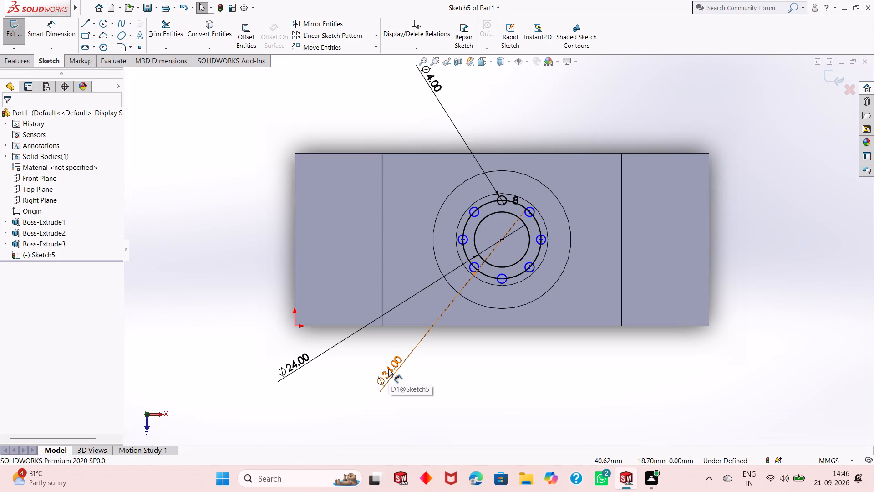
key("Escape")
key("Escape")
key("Escape")
double_click(388, 369)
type("32")
key("Return")
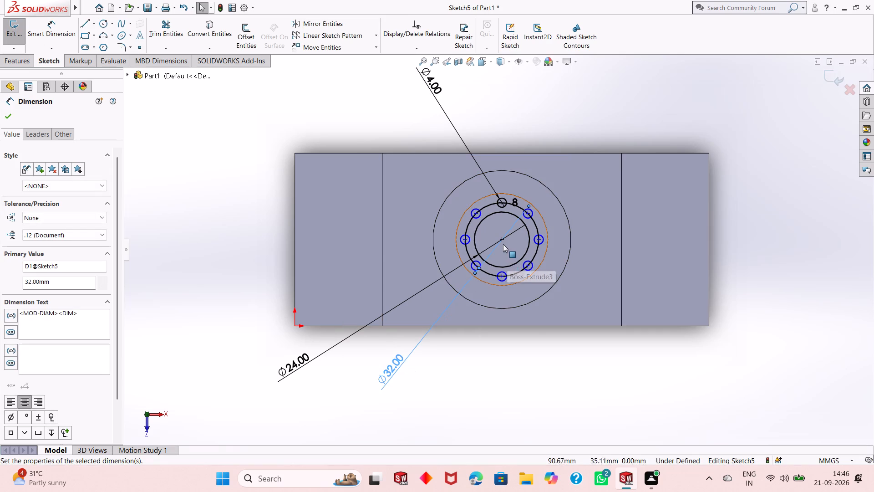
Dimension the horizontal distance between the centres of the leftmost and bottom small circles at 16 mm.
scroll(503, 244, "down", 3)
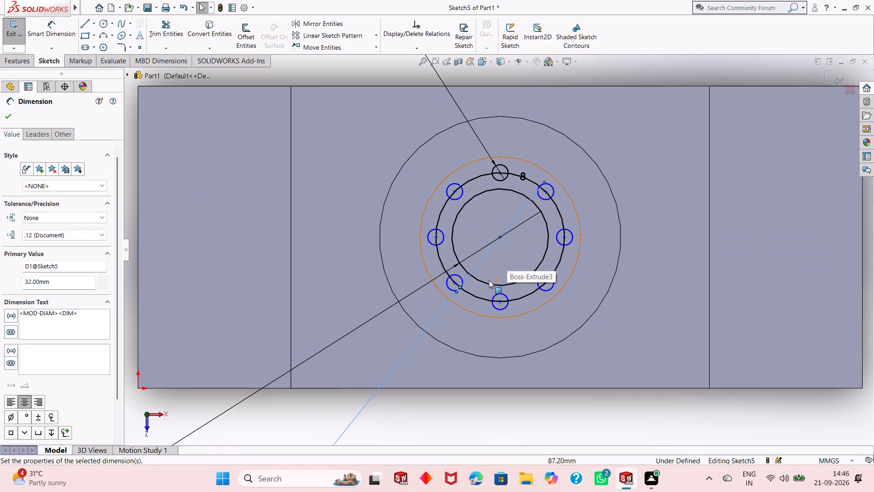
key("Escape")
key("Escape")
key("Escape")
key("Escape")
left_click(54, 33)
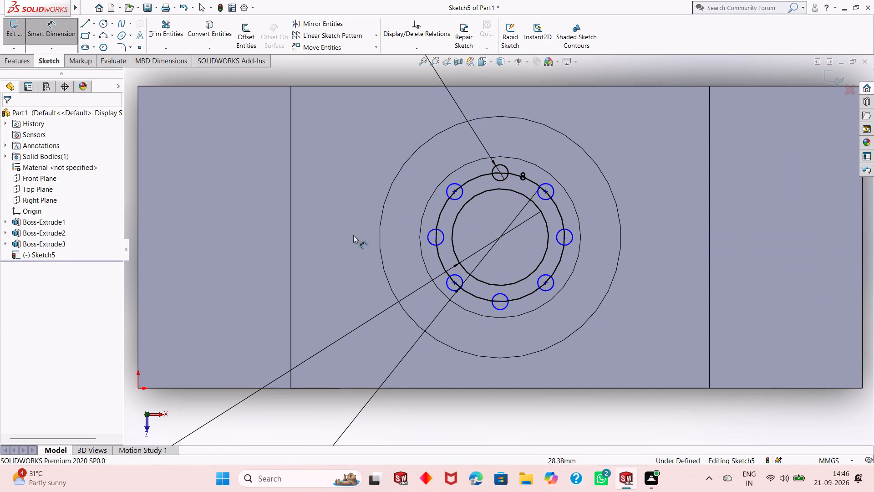
scroll(483, 292, "down", 3)
left_click(404, 189)
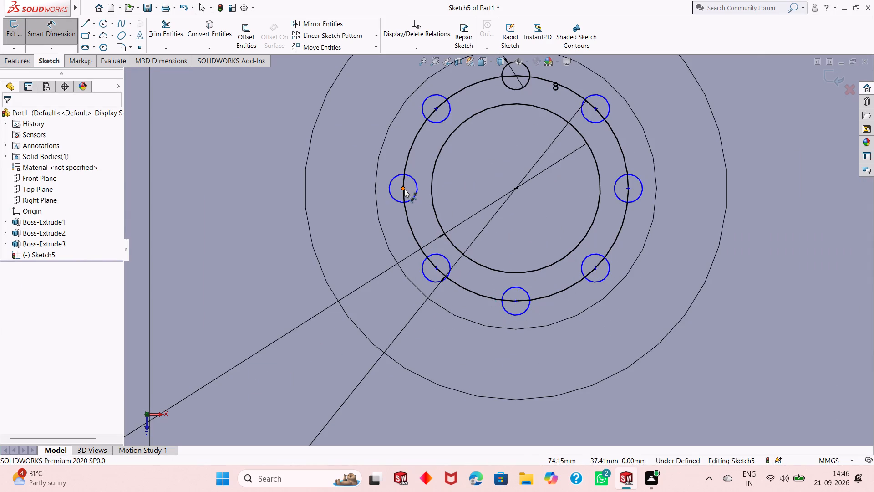
left_click(516, 301)
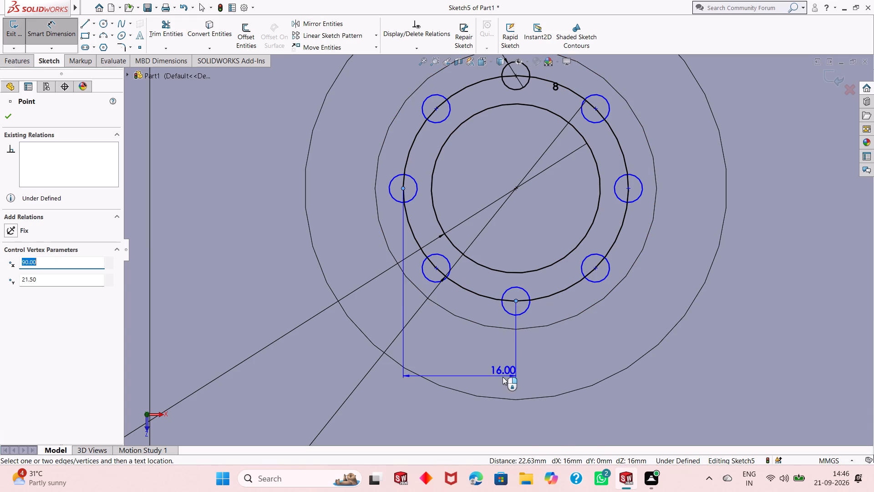
left_click(495, 364)
left_click(451, 348)
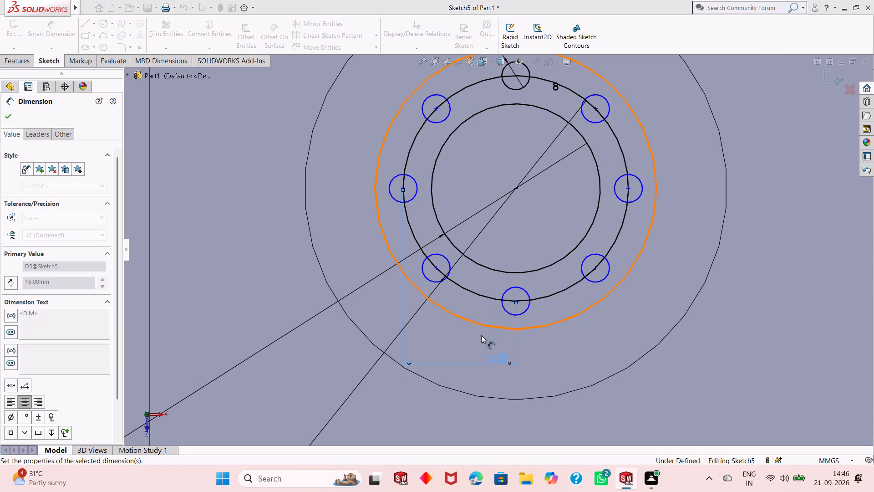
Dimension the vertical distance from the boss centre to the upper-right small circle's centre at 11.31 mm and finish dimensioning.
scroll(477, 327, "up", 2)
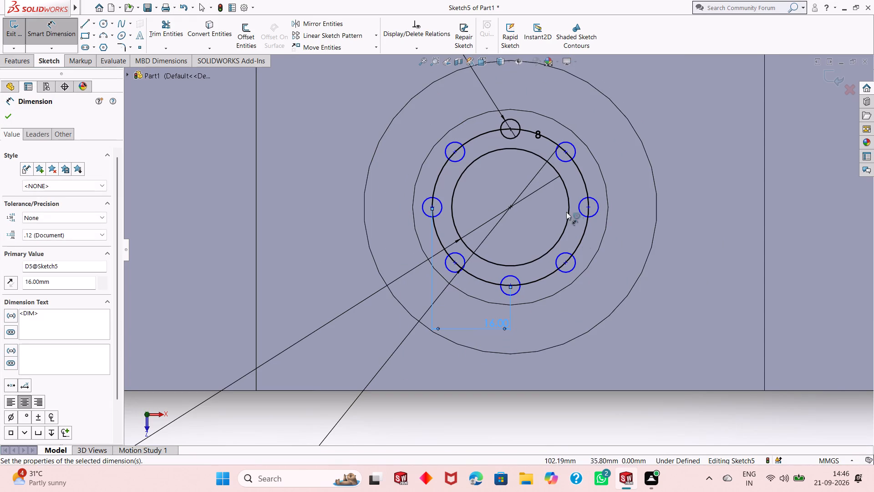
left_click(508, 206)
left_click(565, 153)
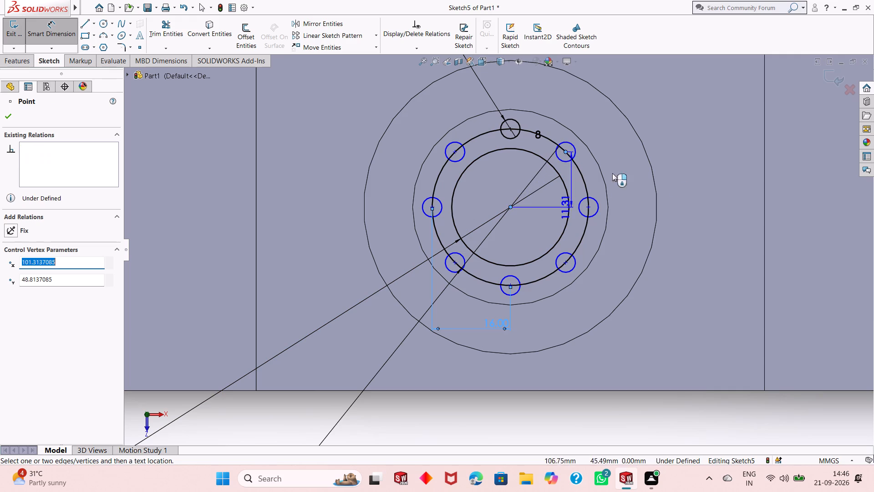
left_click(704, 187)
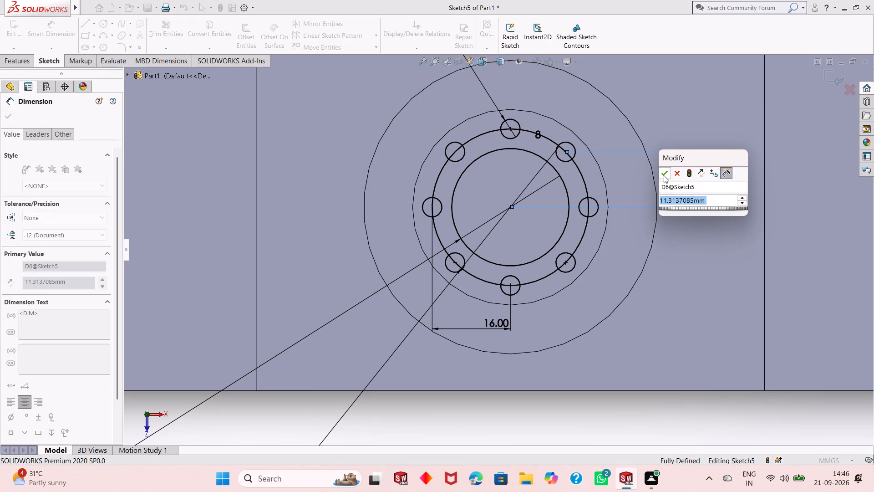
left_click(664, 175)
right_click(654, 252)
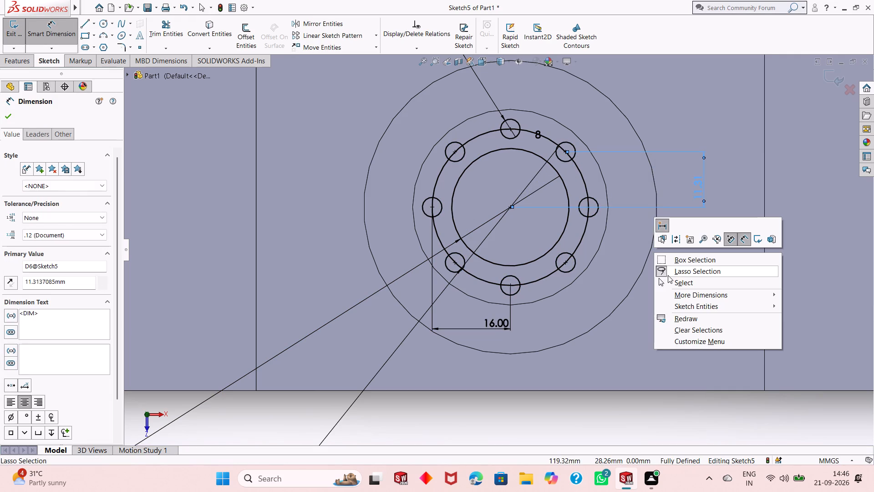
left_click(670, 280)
Delete the 32 mm circle that passes through the eight small circles.
scroll(526, 251, "up", 6)
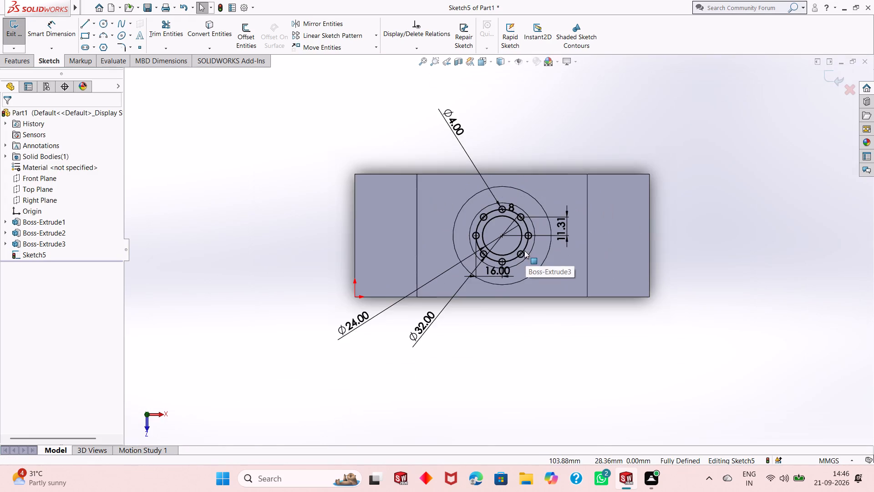
scroll(524, 251, "down", 3)
scroll(457, 215, "down", 3)
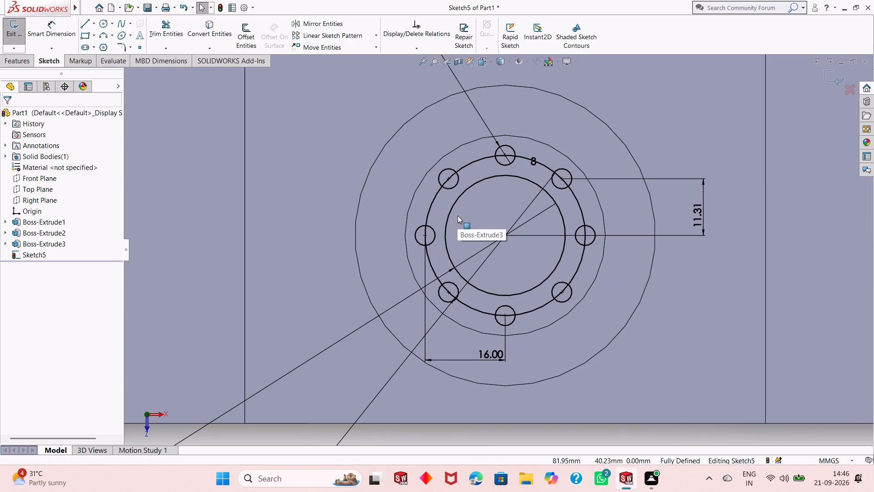
left_click(476, 161)
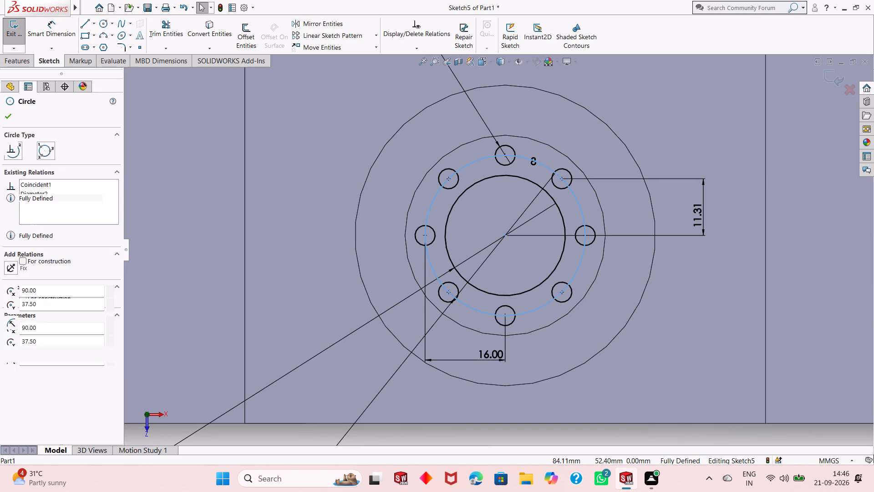
key("Delete")
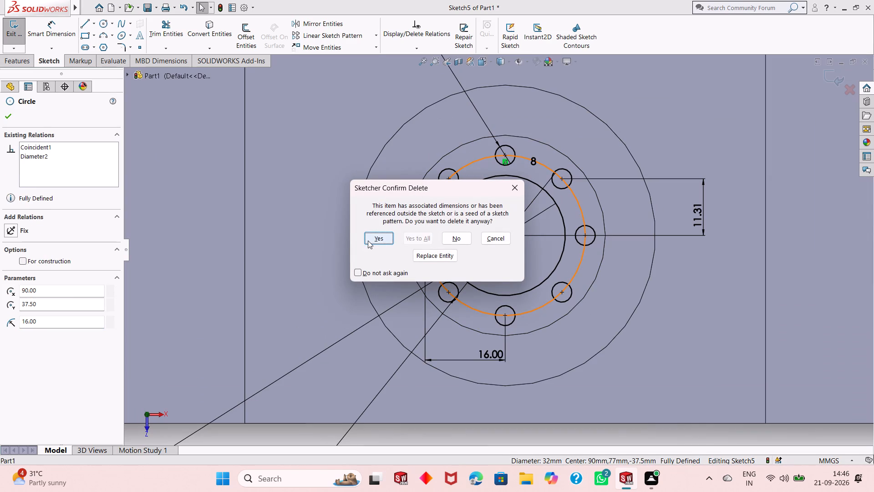
left_click(368, 241)
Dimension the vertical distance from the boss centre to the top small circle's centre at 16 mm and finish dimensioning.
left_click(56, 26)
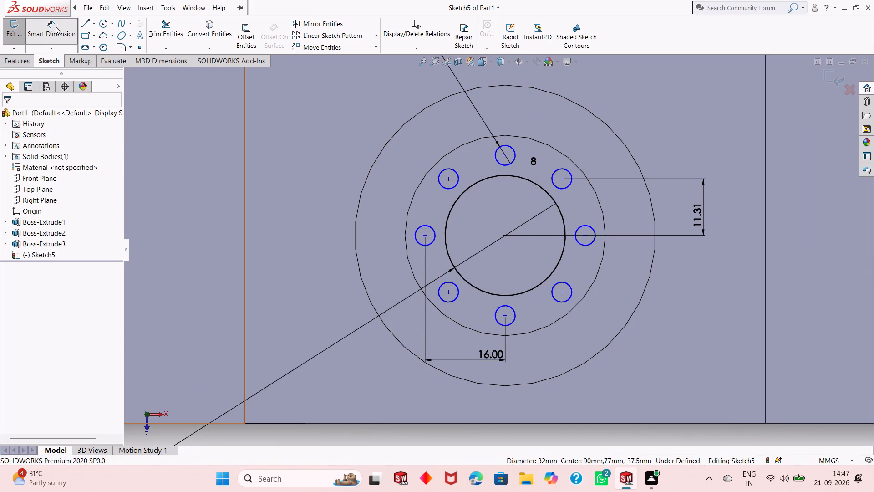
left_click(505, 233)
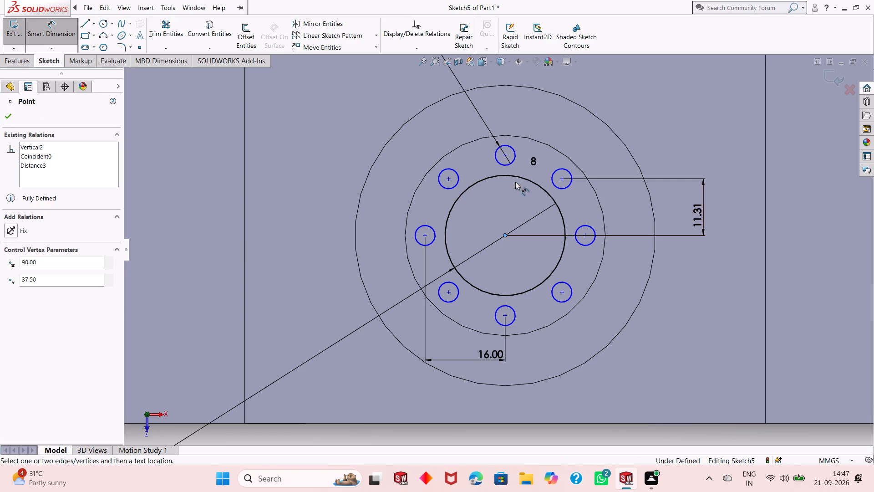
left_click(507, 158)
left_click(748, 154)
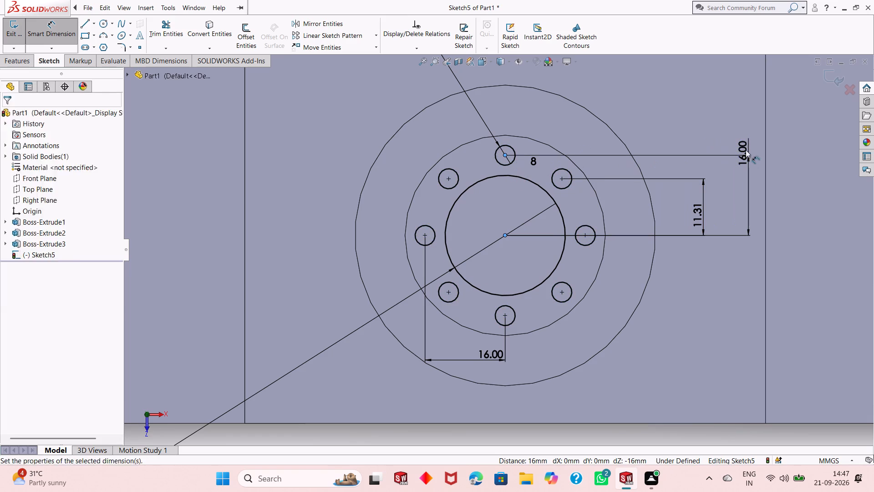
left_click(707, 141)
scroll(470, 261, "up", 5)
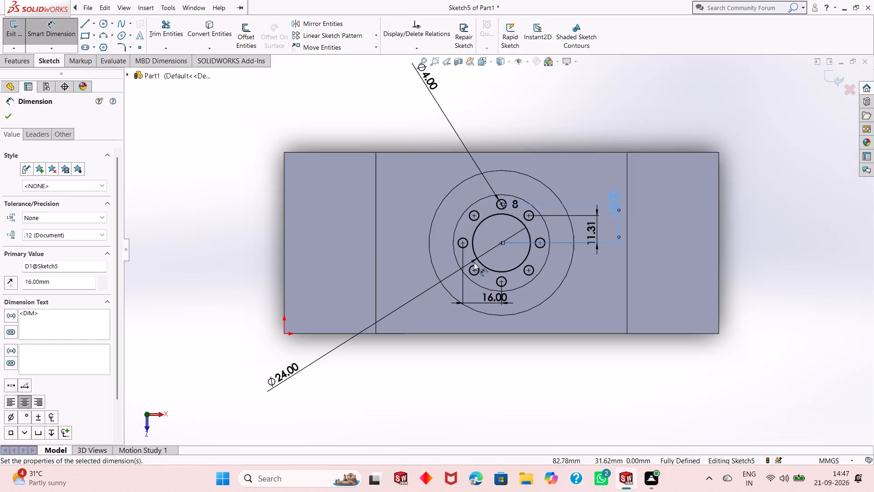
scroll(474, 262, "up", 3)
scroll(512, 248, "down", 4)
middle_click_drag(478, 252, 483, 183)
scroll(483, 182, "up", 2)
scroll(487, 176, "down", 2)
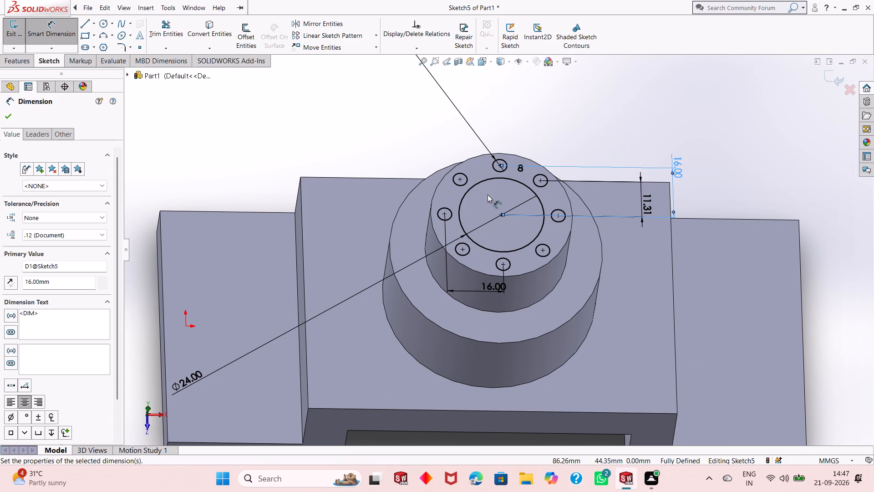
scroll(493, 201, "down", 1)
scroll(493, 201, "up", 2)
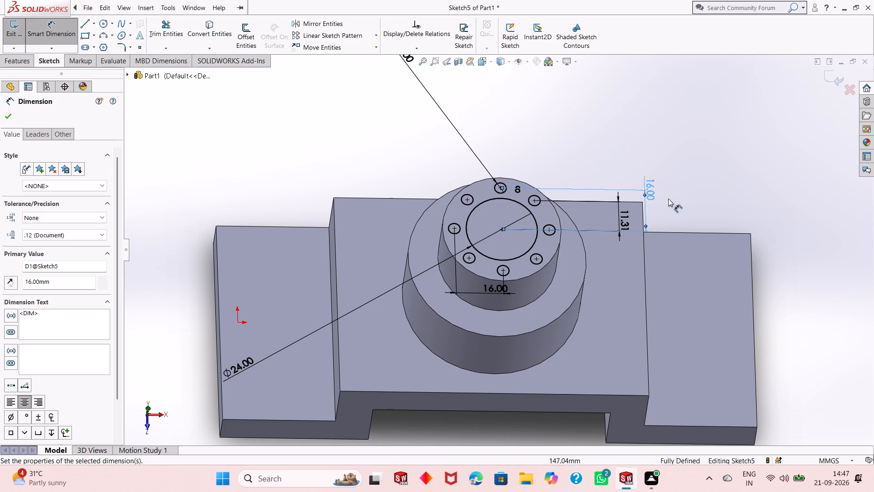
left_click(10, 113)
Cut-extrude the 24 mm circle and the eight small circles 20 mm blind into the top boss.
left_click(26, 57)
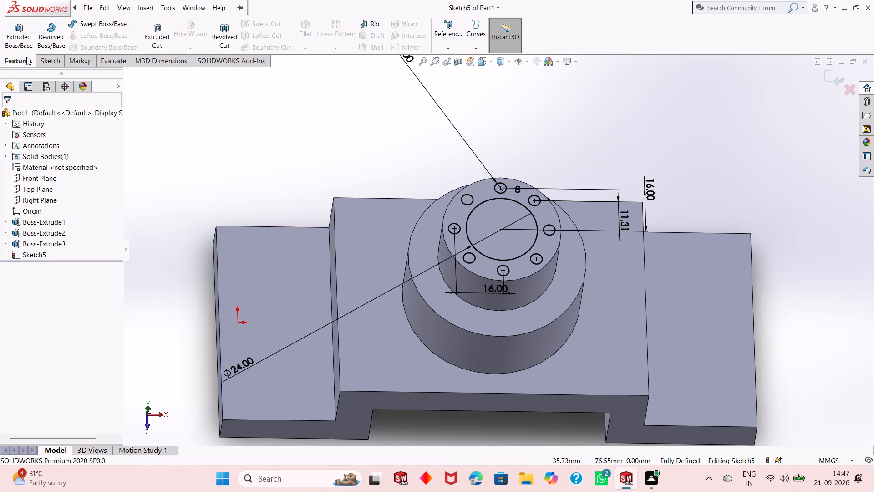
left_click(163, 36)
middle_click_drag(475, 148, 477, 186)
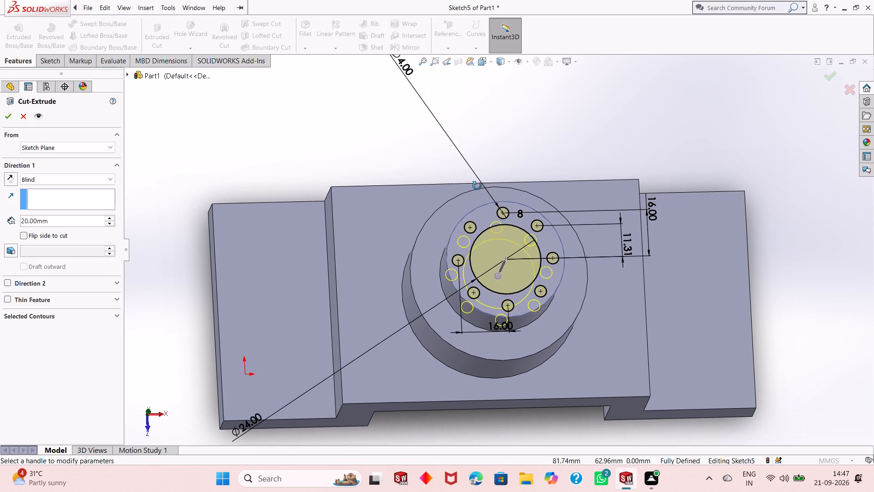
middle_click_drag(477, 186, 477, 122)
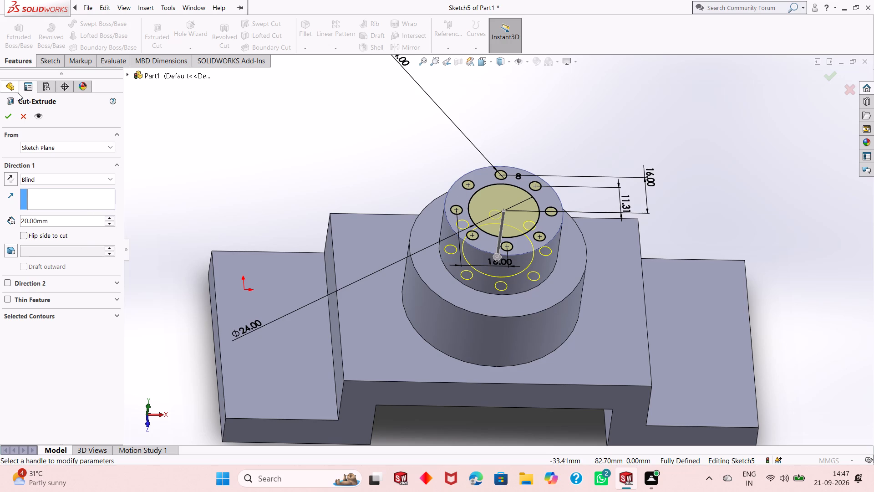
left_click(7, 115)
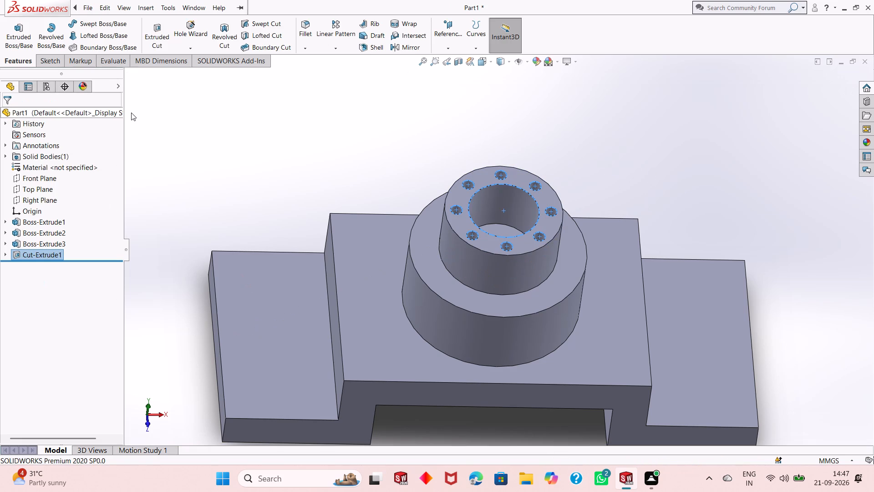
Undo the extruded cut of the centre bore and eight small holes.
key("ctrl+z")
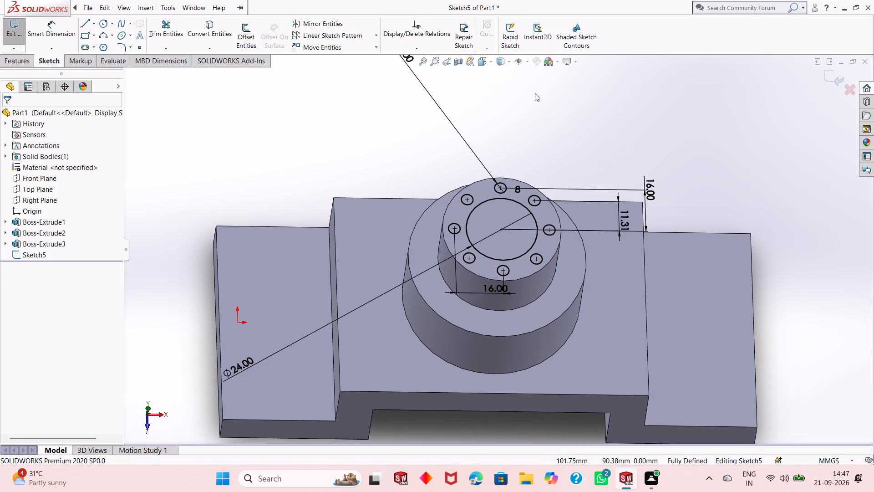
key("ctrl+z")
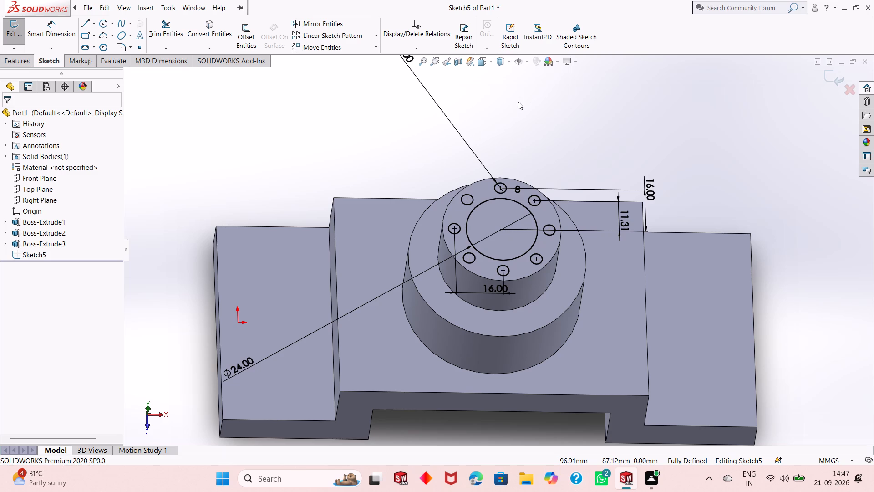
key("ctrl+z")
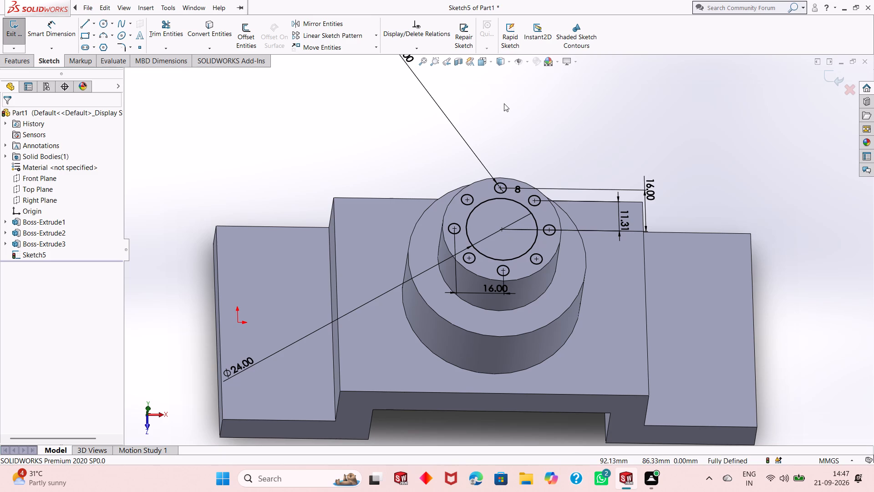
Delete the 24 mm centre circle from the sketch, including its associated dimensions.
key("ctrl+8")
key("ctrl+Escape")
key("Escape")
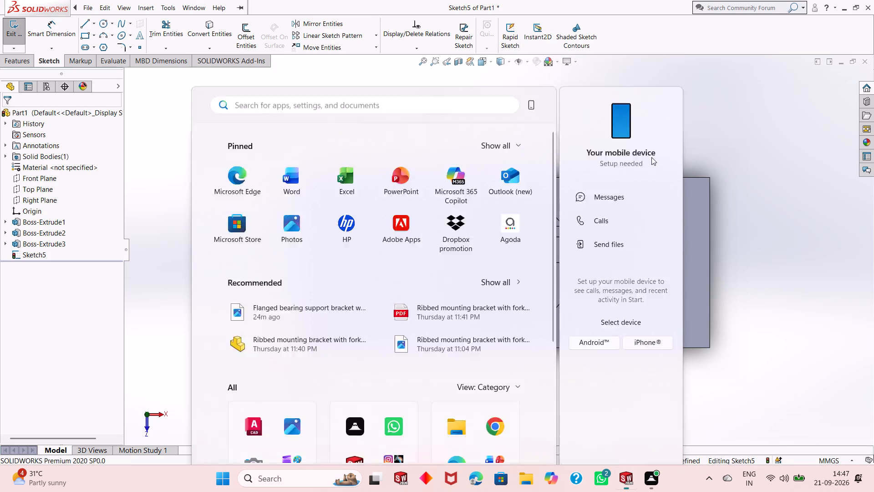
scroll(514, 234, "down", 3)
scroll(506, 292, "up", 1)
scroll(512, 295, "down", 4)
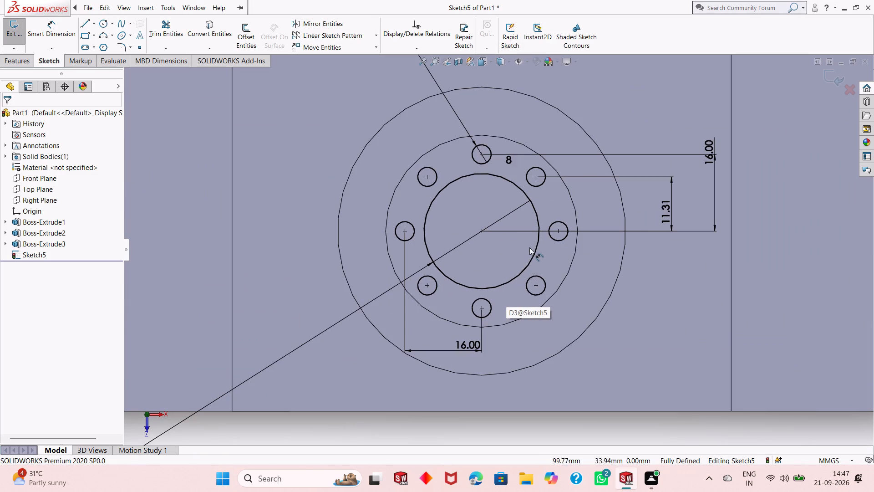
key("Escape")
key("Escape")
key("Escape")
right_click(535, 245)
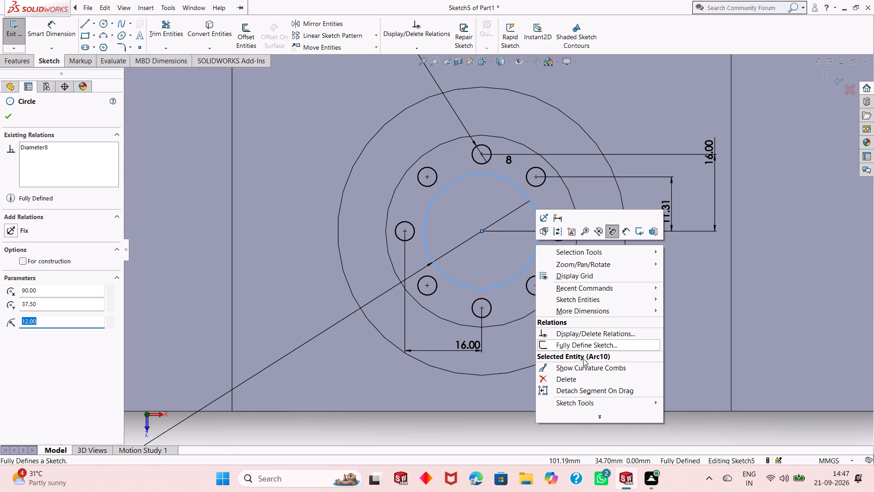
left_click(581, 377)
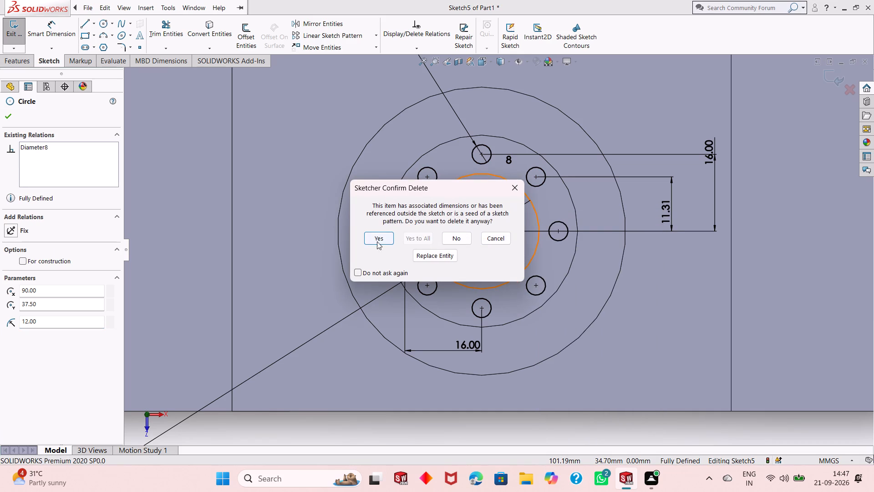
left_click(375, 239)
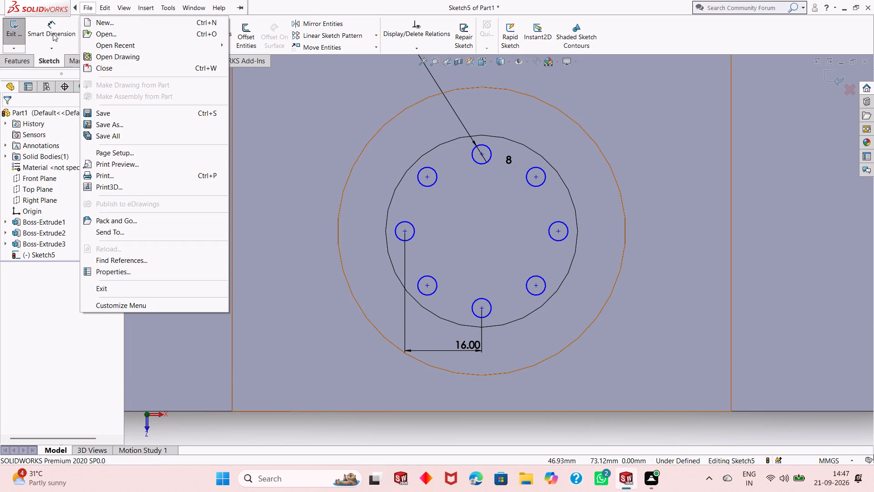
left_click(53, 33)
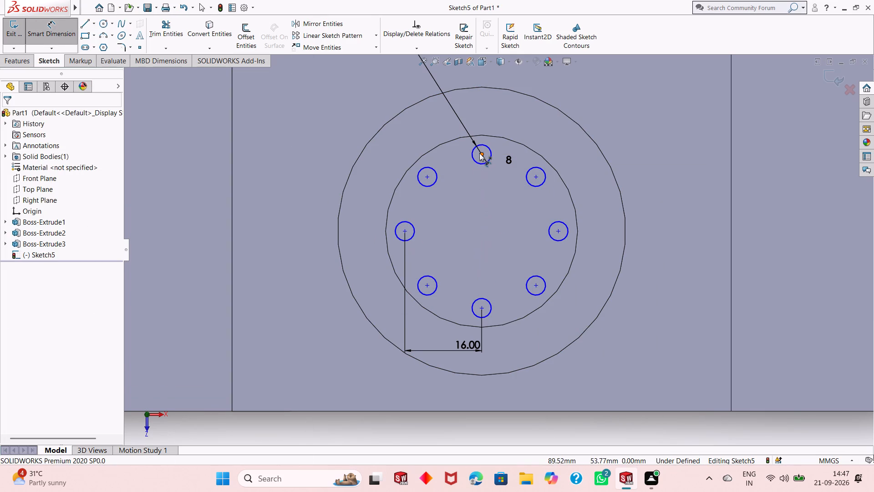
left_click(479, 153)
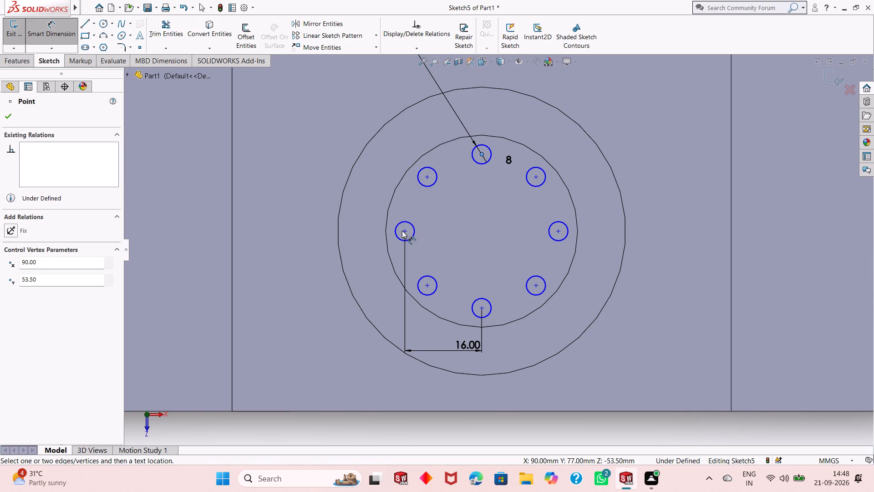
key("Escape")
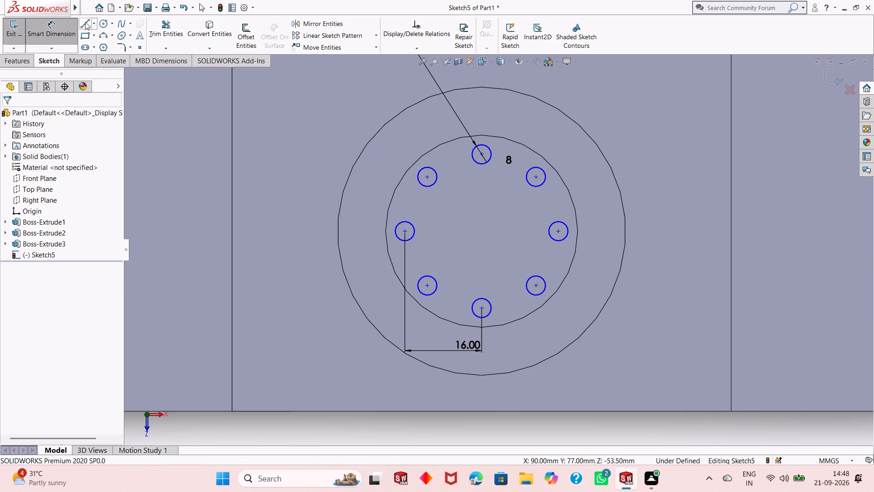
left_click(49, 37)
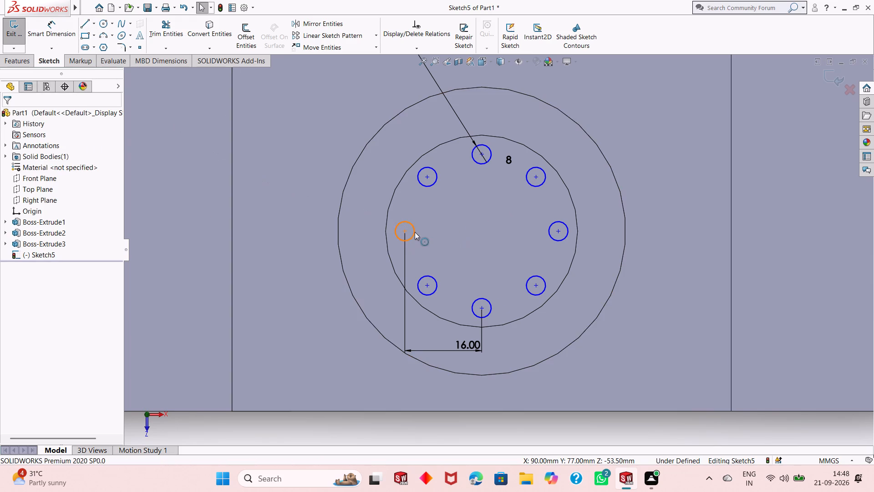
Dimension the vertical distance between the centres of the right and upper-right small circles.
key("Escape")
key("Escape")
left_click(69, 38)
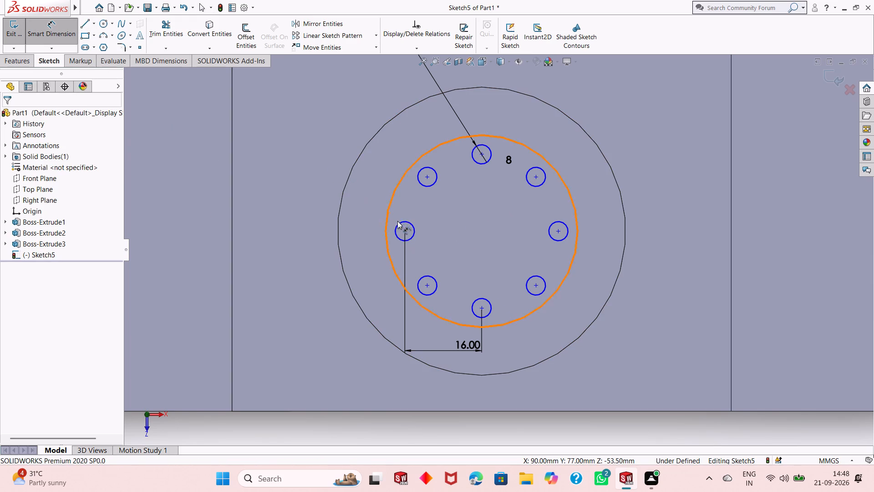
left_click(559, 231)
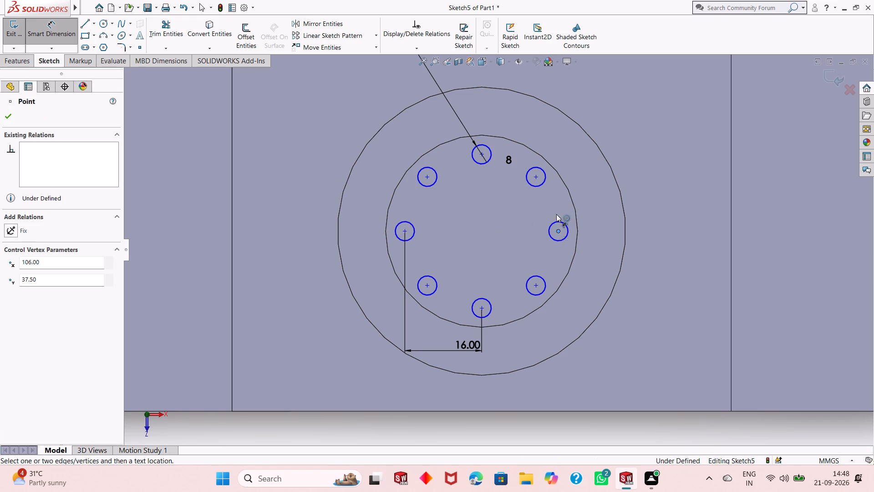
left_click(536, 178)
left_click(700, 201)
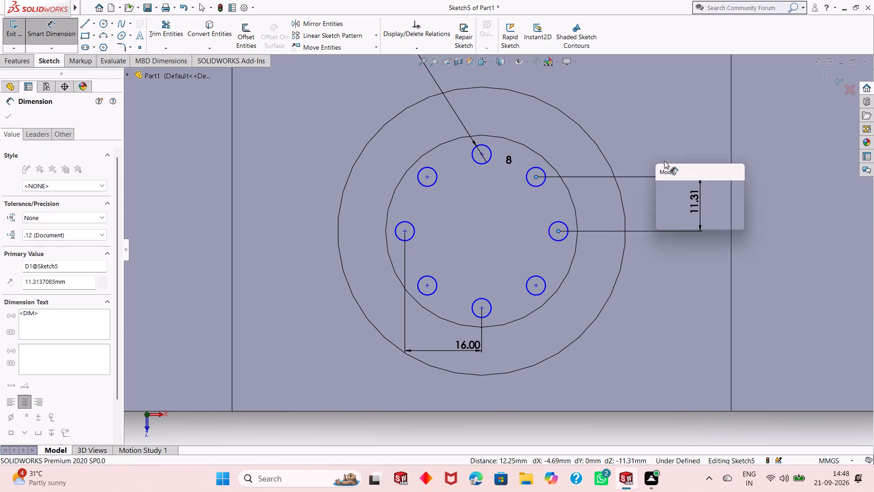
left_click(660, 190)
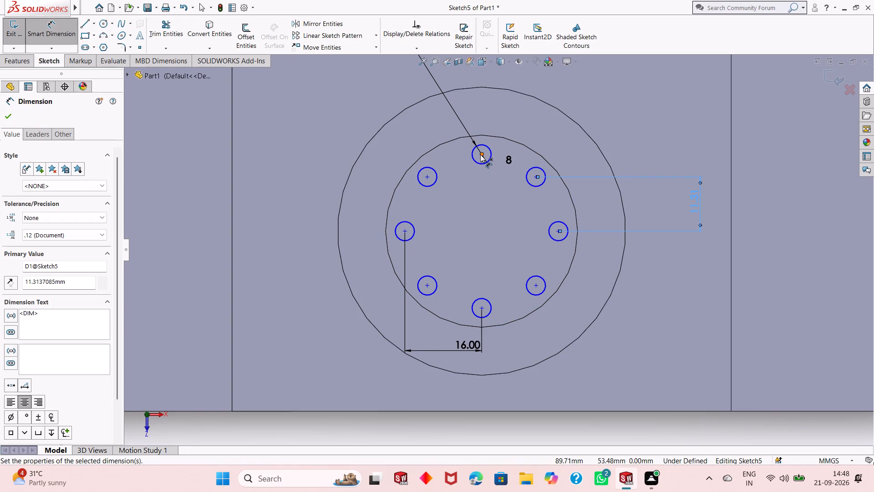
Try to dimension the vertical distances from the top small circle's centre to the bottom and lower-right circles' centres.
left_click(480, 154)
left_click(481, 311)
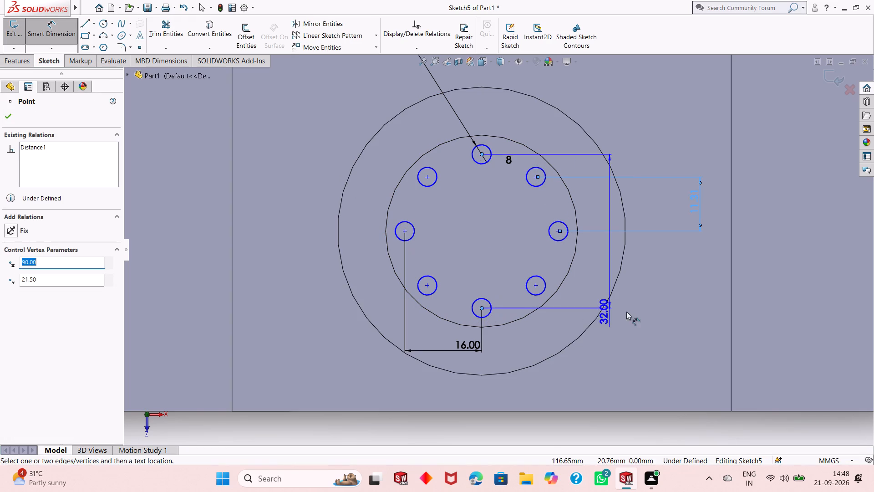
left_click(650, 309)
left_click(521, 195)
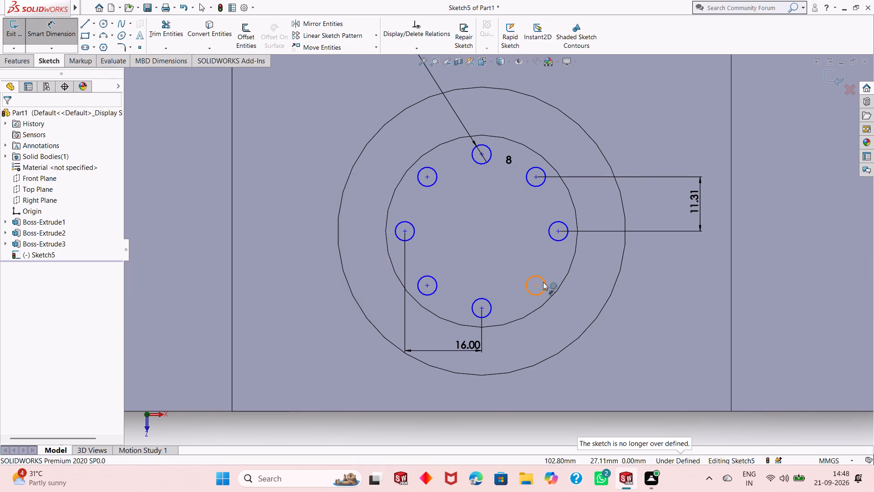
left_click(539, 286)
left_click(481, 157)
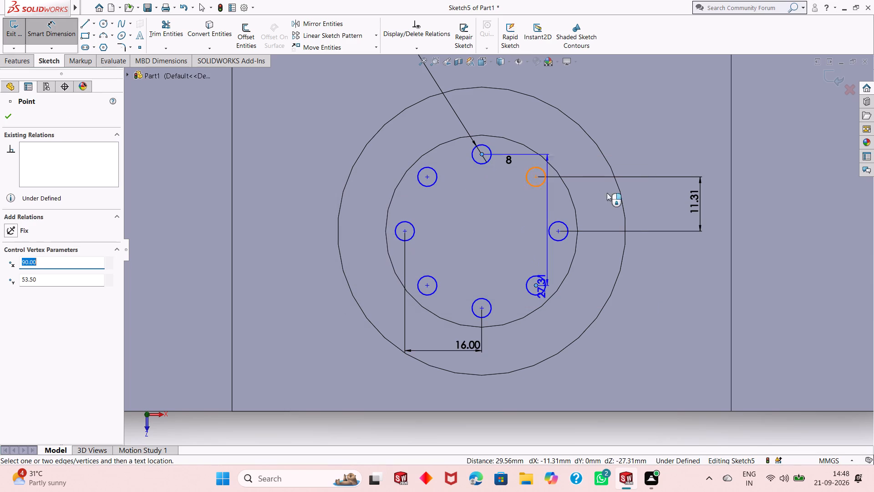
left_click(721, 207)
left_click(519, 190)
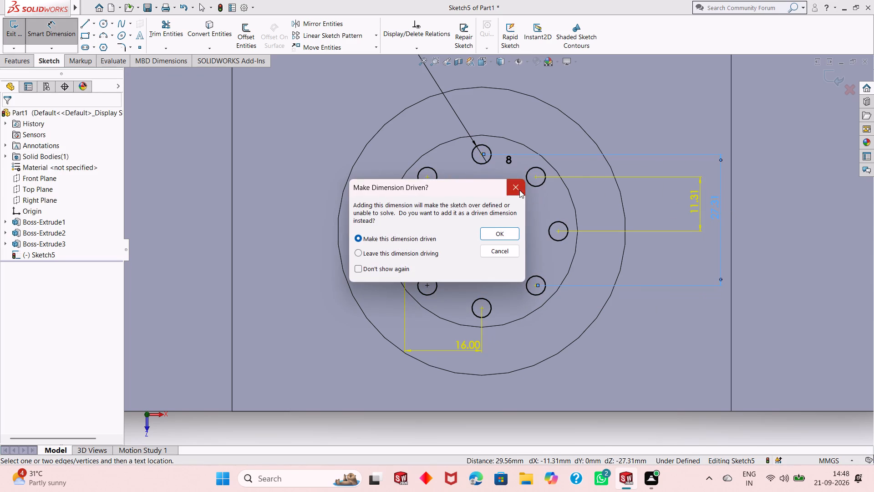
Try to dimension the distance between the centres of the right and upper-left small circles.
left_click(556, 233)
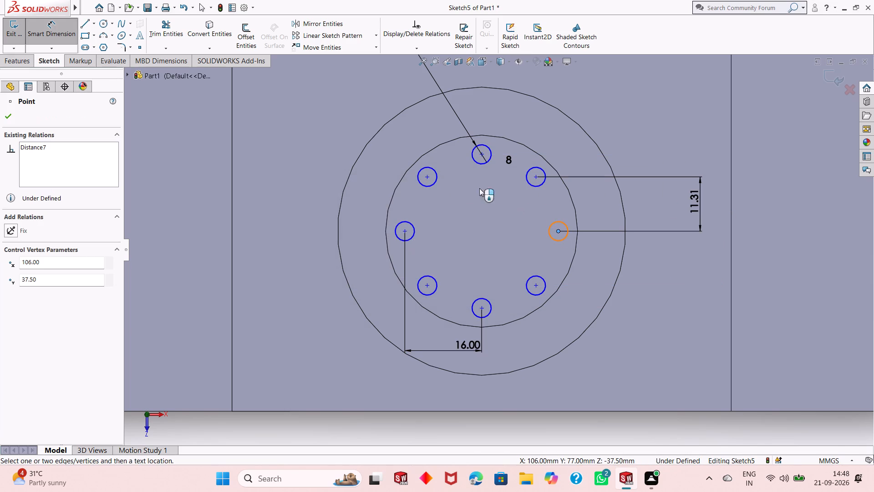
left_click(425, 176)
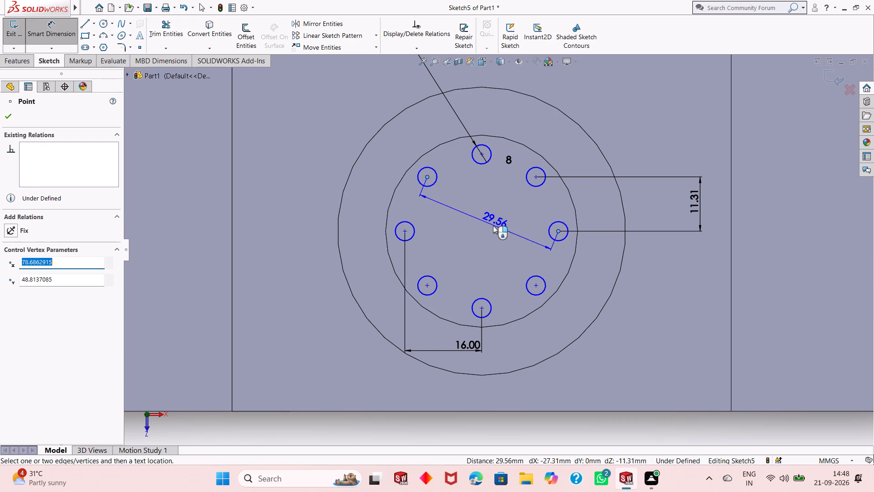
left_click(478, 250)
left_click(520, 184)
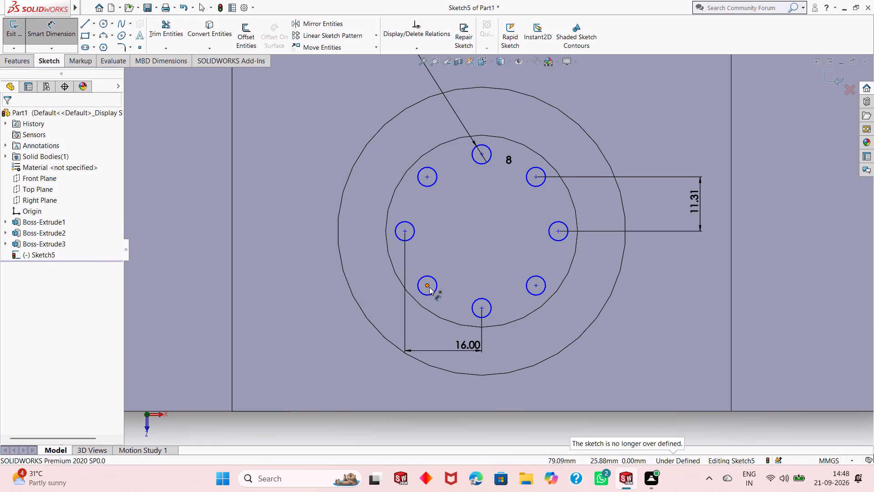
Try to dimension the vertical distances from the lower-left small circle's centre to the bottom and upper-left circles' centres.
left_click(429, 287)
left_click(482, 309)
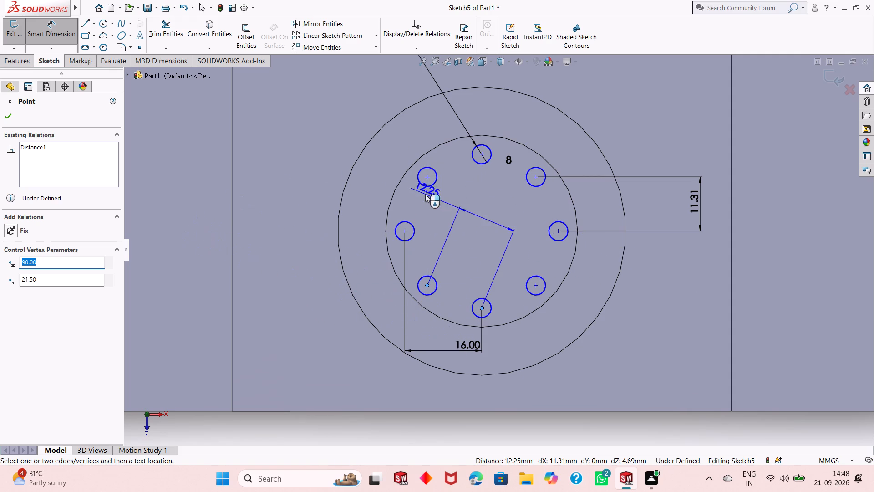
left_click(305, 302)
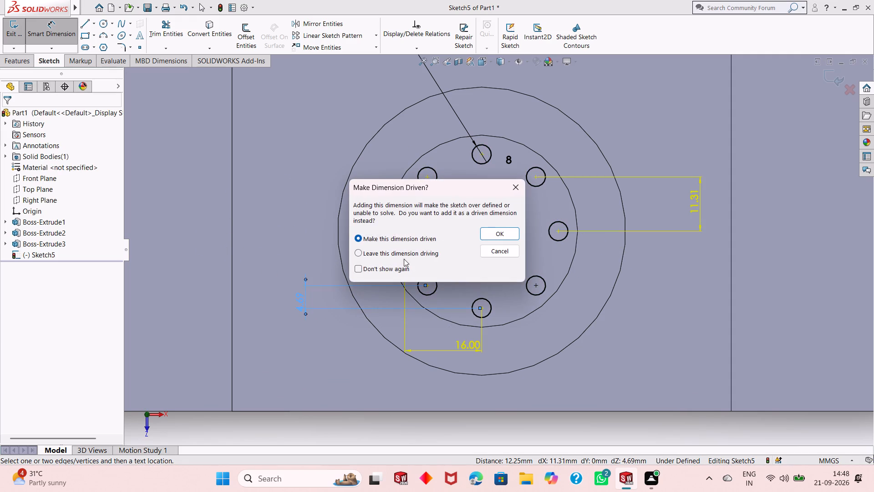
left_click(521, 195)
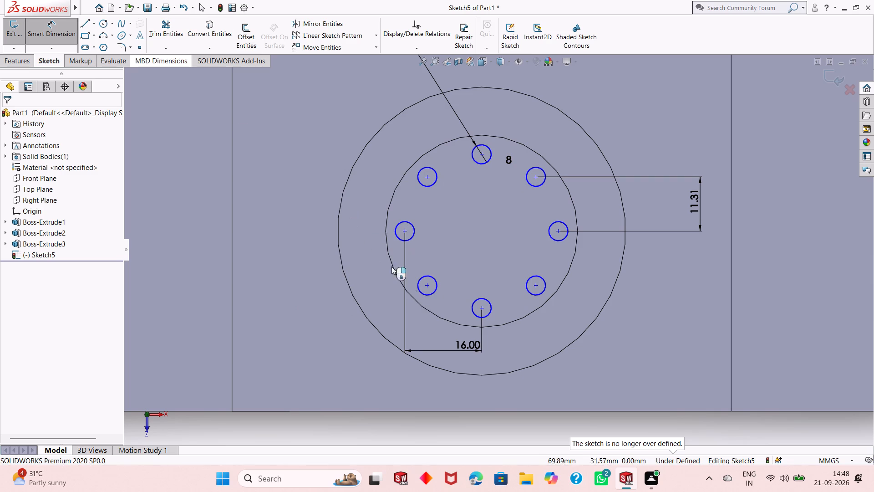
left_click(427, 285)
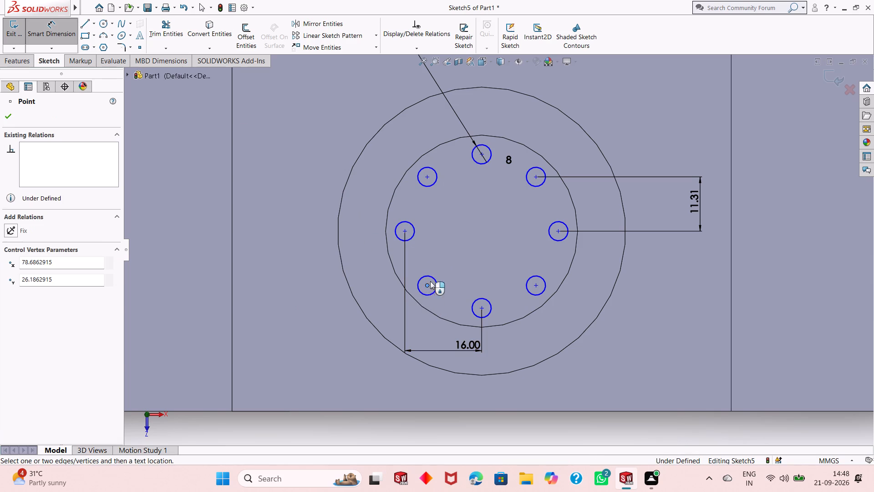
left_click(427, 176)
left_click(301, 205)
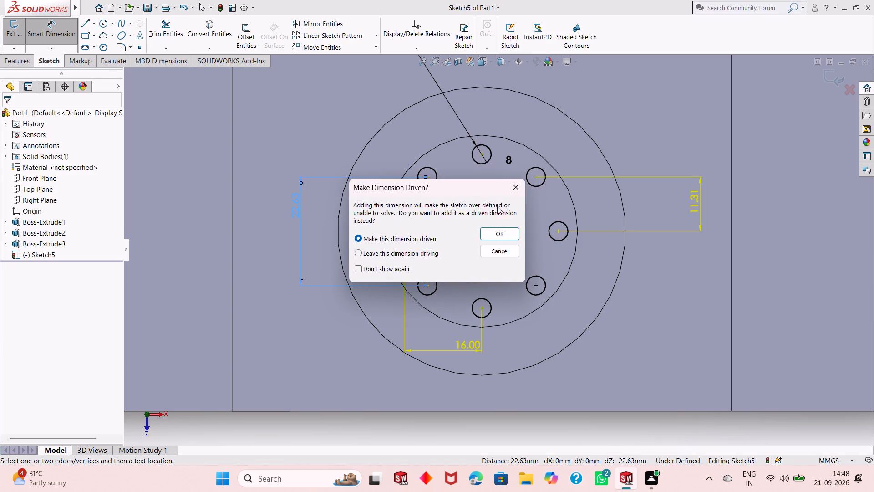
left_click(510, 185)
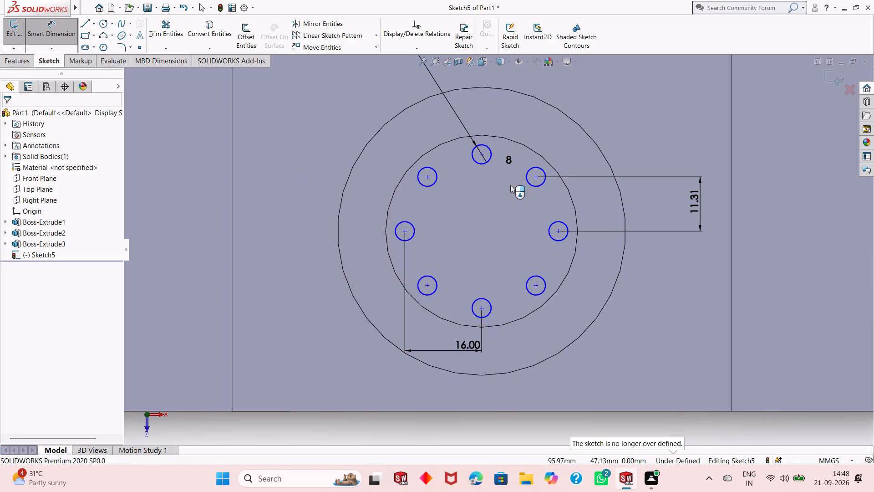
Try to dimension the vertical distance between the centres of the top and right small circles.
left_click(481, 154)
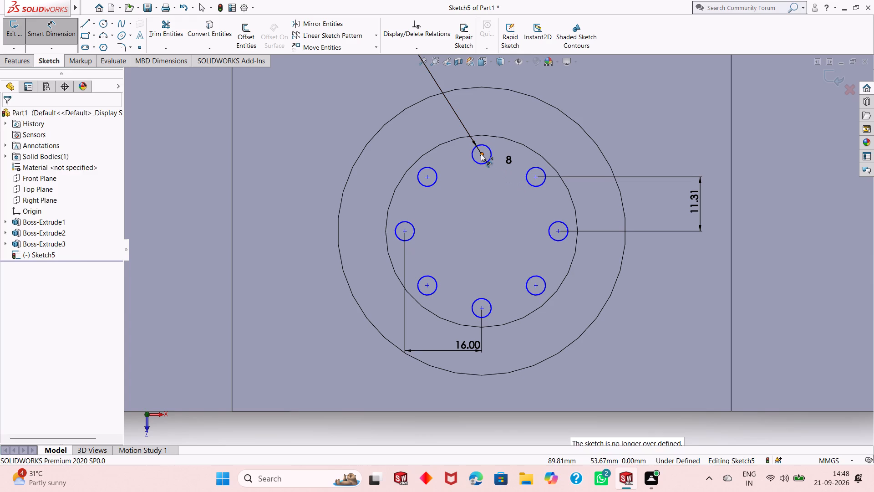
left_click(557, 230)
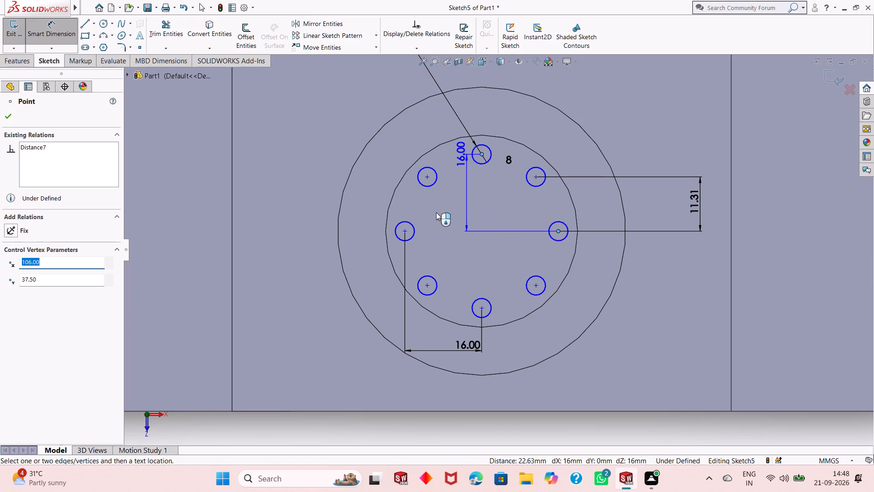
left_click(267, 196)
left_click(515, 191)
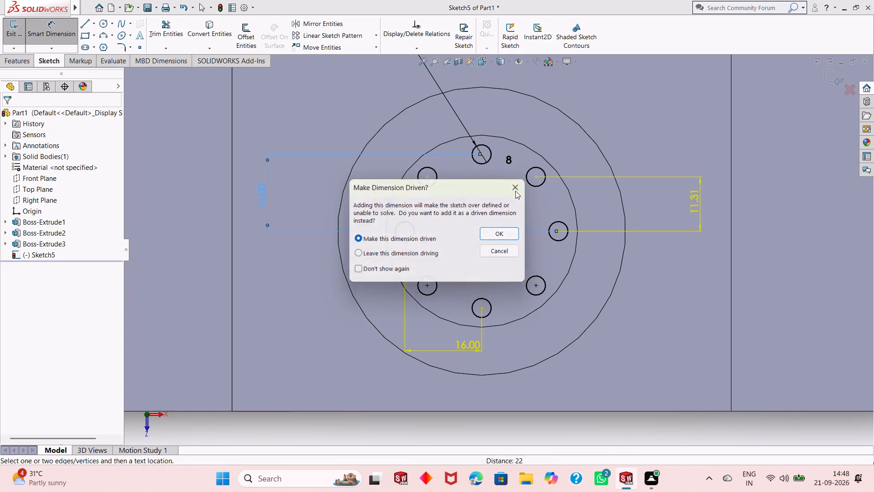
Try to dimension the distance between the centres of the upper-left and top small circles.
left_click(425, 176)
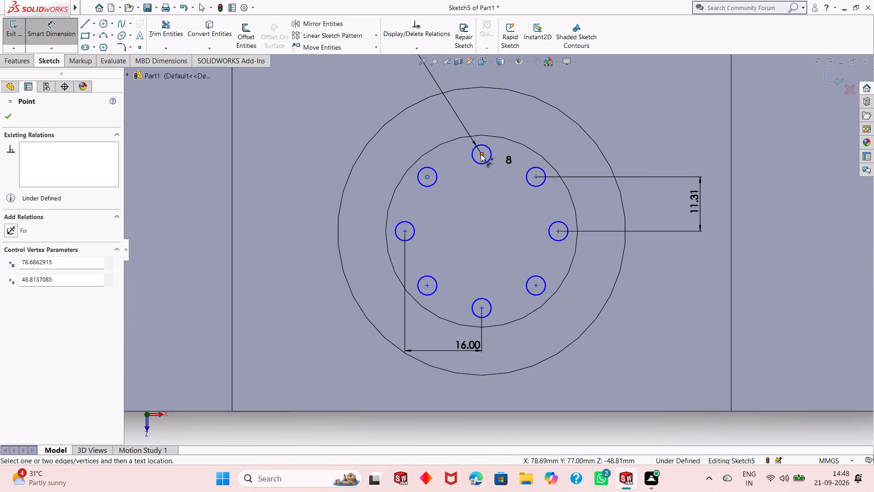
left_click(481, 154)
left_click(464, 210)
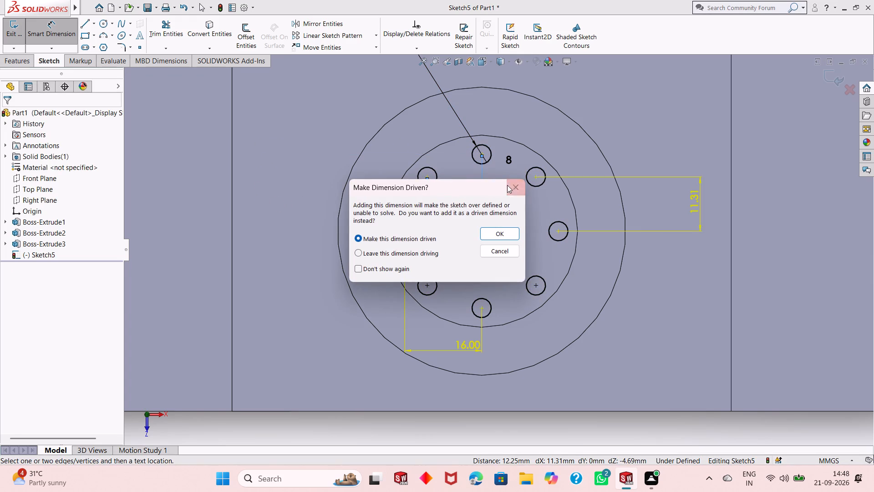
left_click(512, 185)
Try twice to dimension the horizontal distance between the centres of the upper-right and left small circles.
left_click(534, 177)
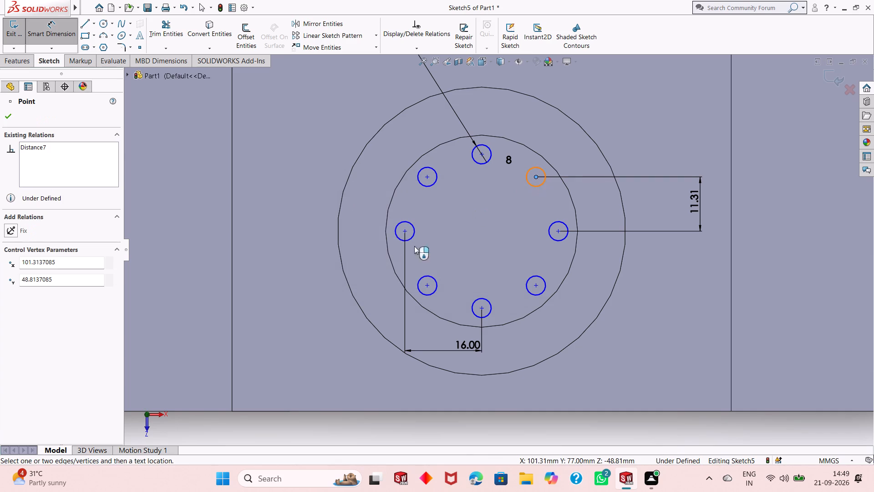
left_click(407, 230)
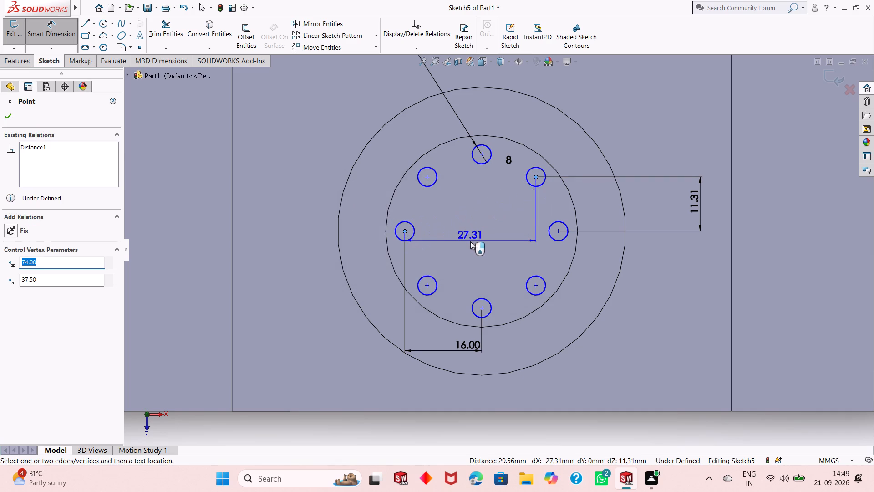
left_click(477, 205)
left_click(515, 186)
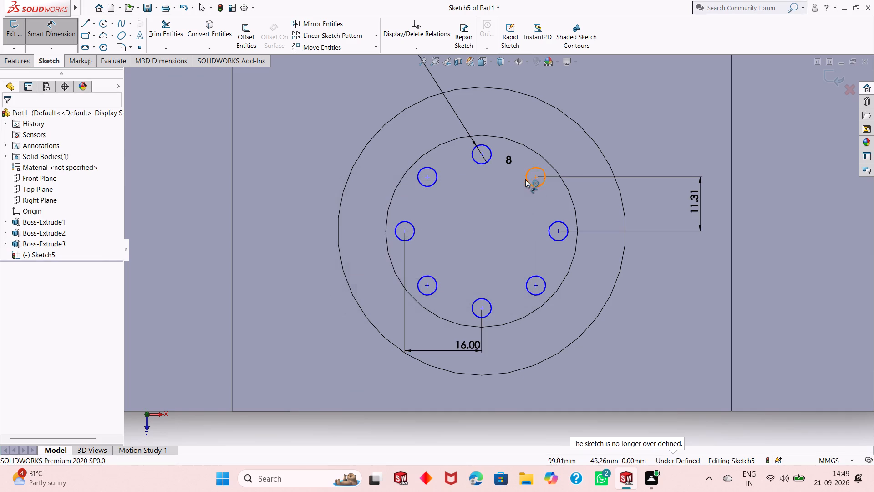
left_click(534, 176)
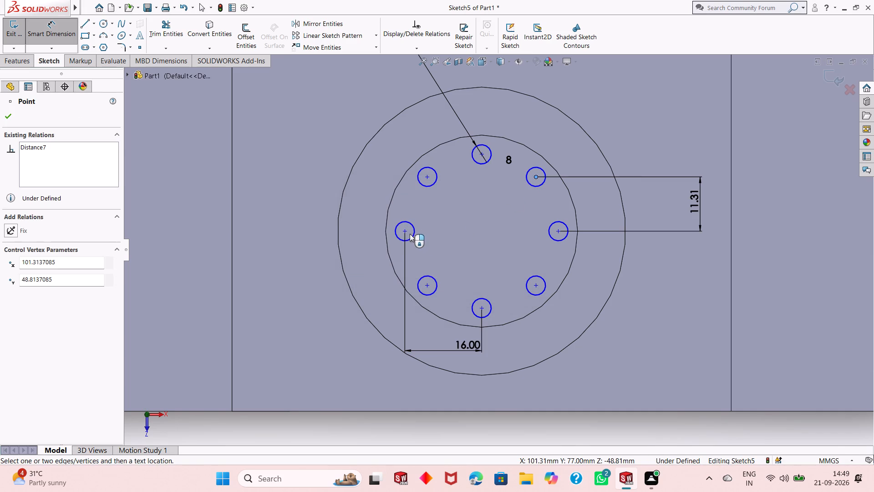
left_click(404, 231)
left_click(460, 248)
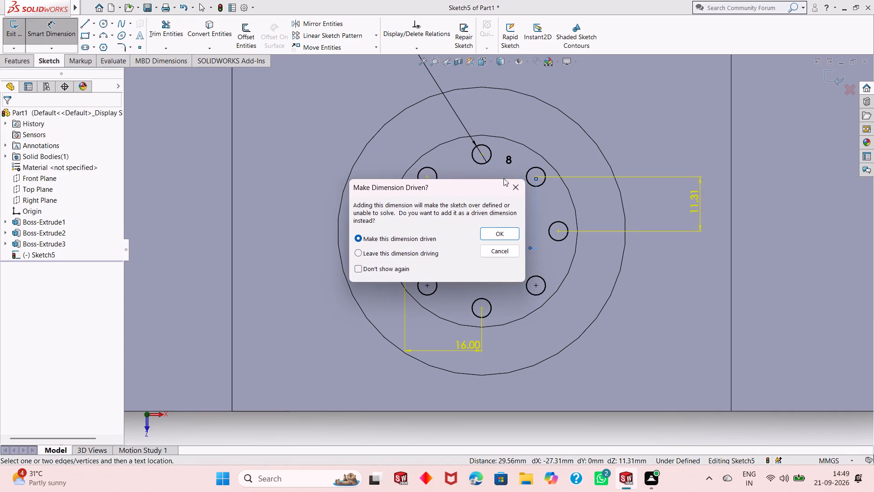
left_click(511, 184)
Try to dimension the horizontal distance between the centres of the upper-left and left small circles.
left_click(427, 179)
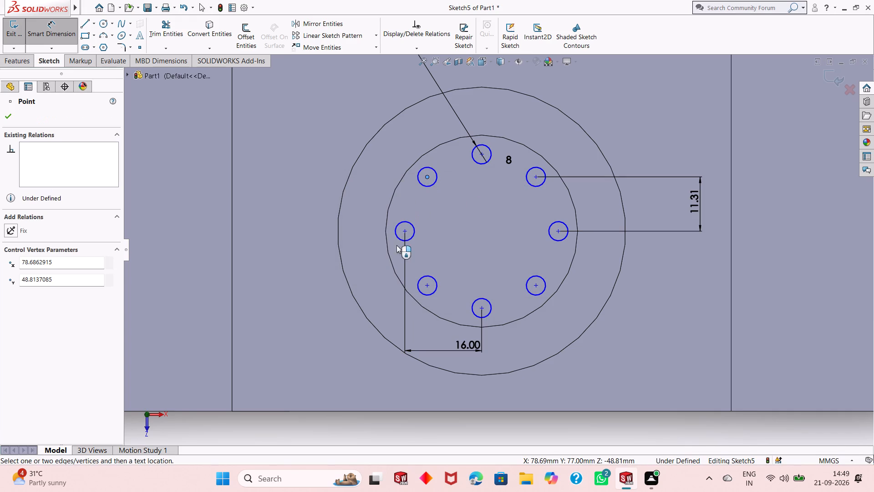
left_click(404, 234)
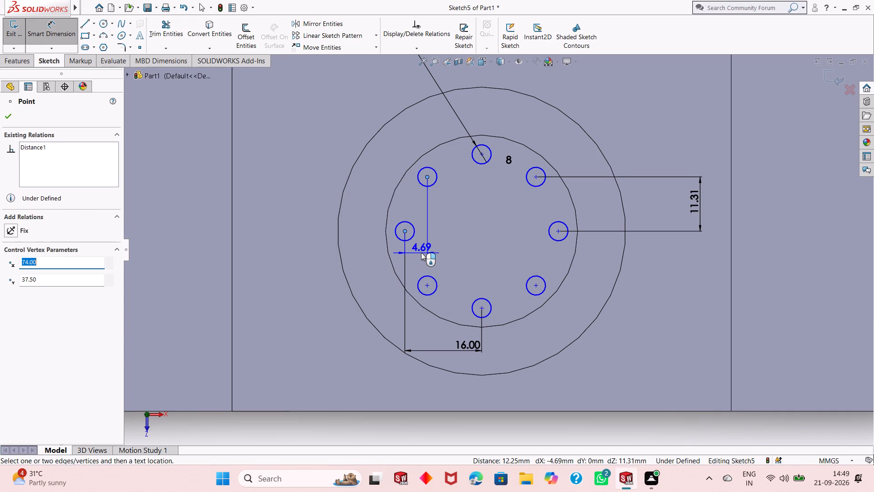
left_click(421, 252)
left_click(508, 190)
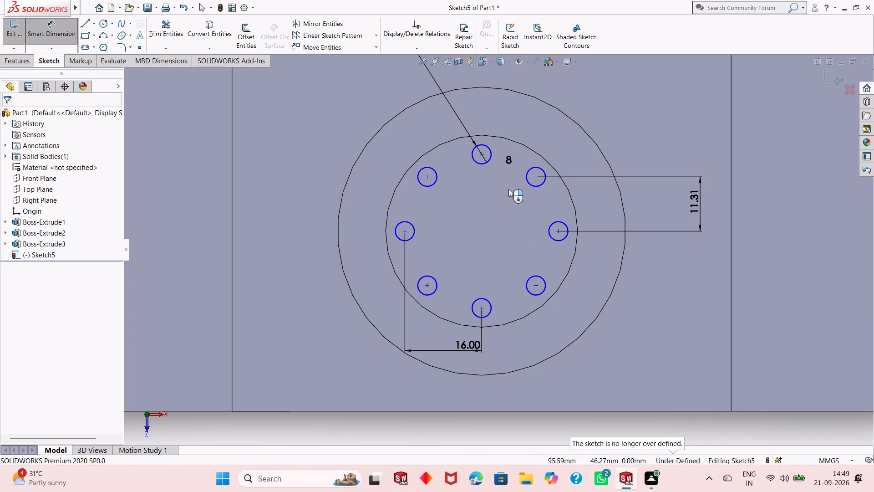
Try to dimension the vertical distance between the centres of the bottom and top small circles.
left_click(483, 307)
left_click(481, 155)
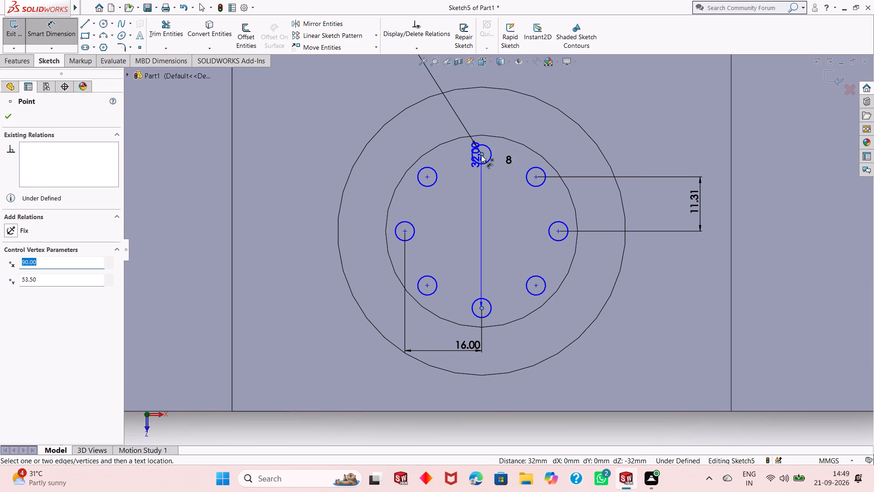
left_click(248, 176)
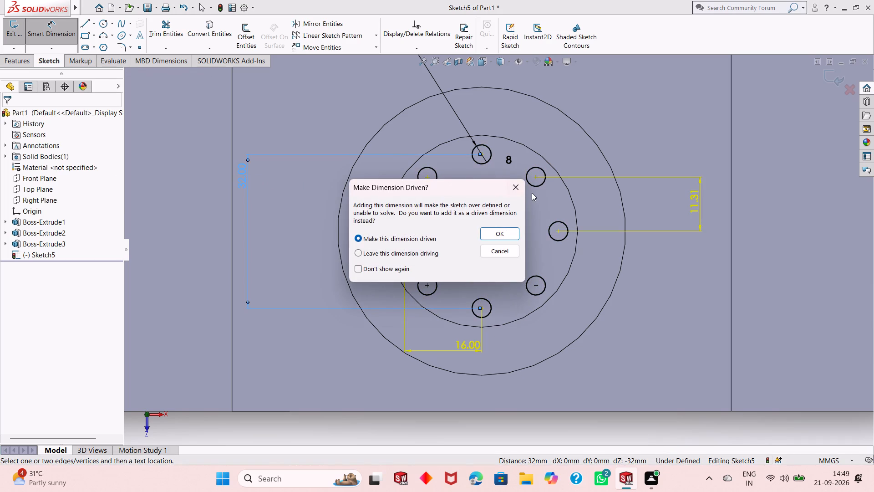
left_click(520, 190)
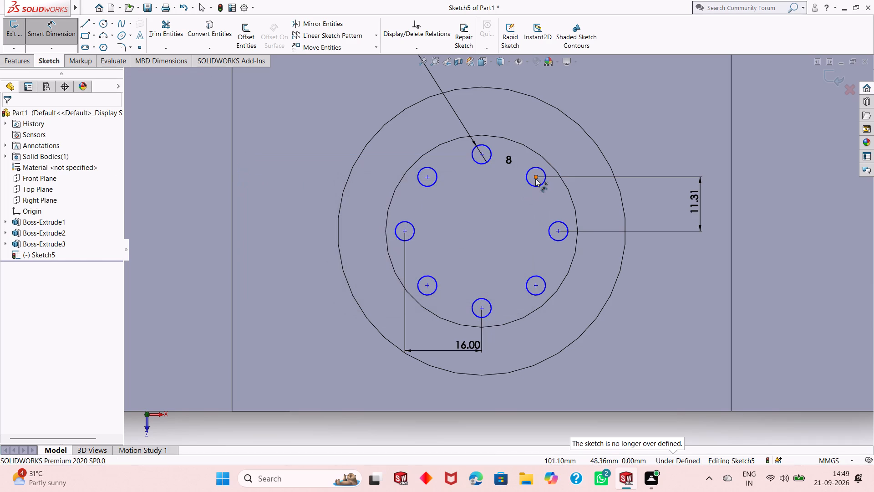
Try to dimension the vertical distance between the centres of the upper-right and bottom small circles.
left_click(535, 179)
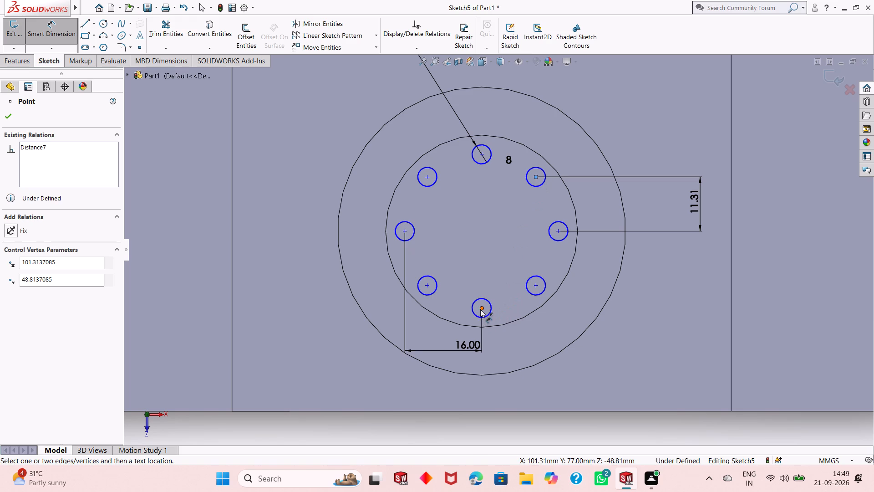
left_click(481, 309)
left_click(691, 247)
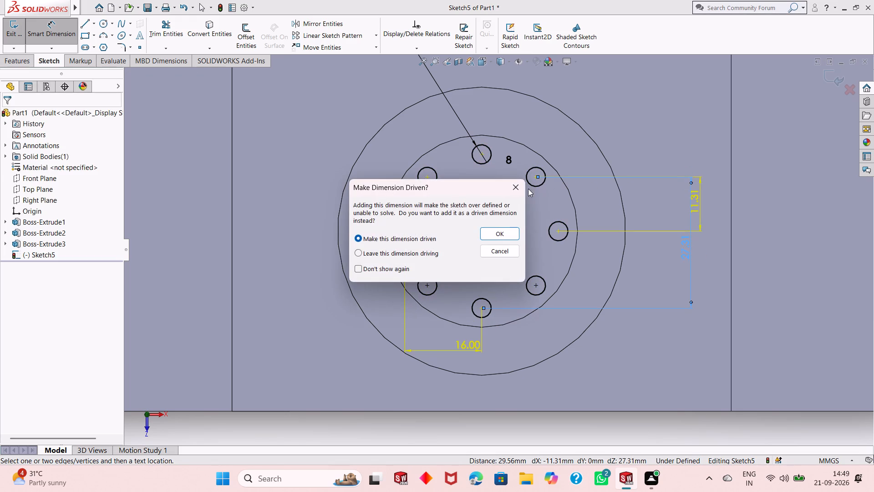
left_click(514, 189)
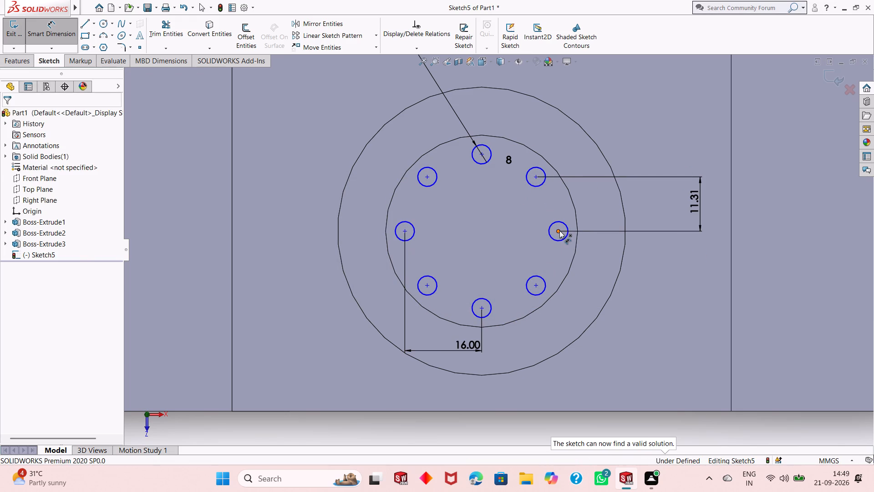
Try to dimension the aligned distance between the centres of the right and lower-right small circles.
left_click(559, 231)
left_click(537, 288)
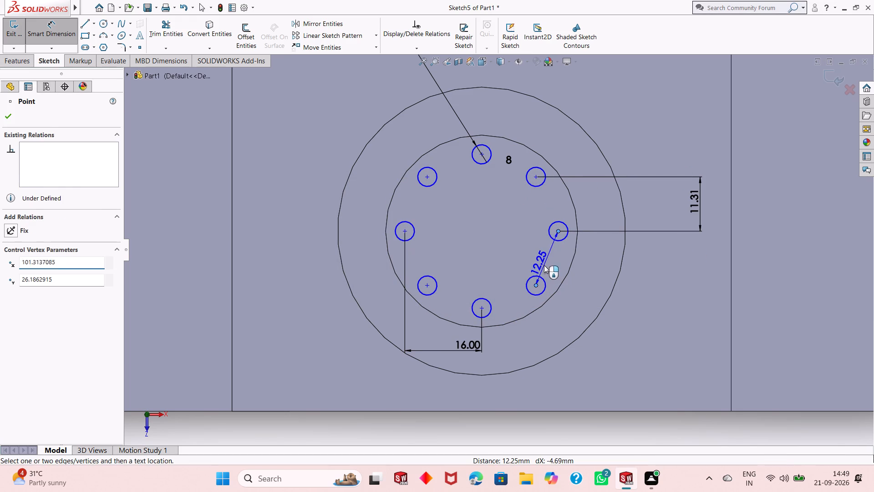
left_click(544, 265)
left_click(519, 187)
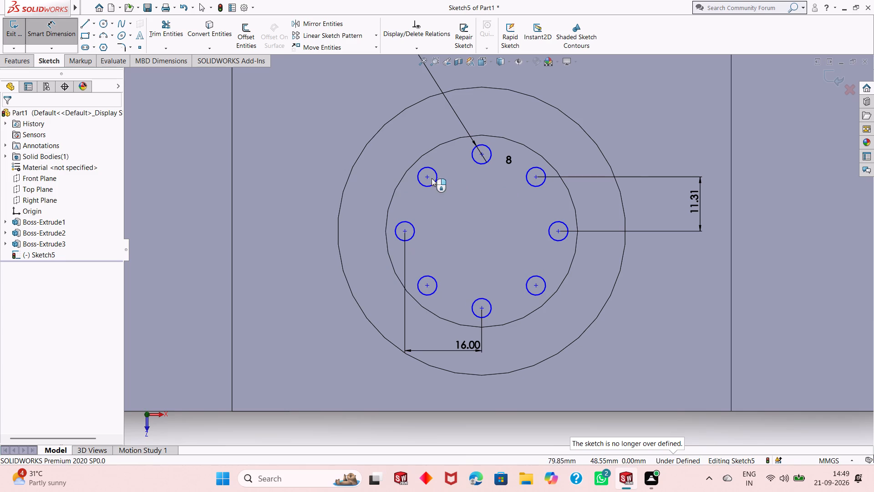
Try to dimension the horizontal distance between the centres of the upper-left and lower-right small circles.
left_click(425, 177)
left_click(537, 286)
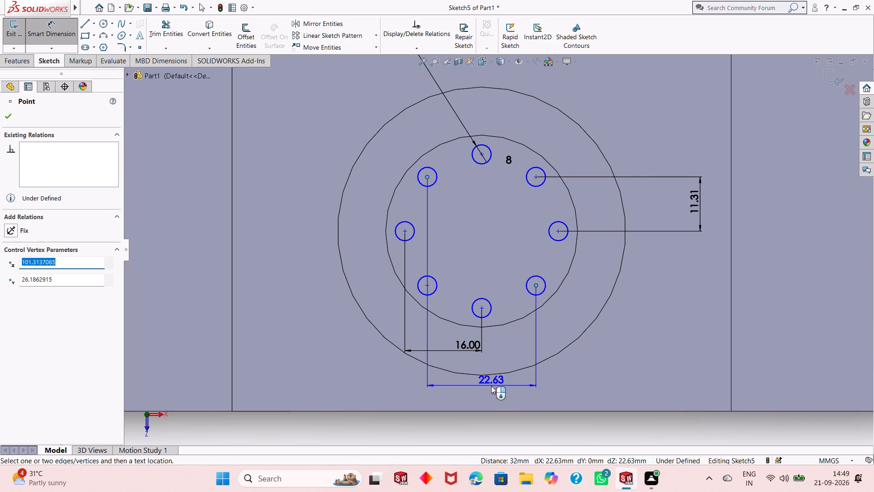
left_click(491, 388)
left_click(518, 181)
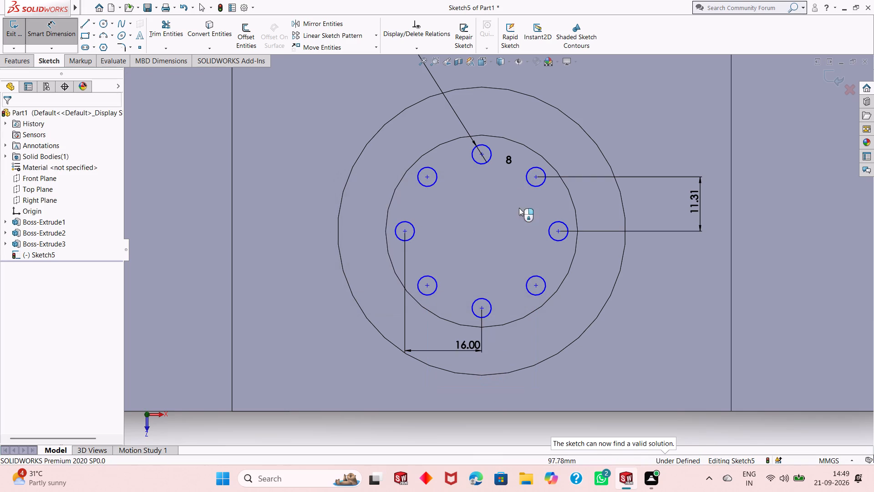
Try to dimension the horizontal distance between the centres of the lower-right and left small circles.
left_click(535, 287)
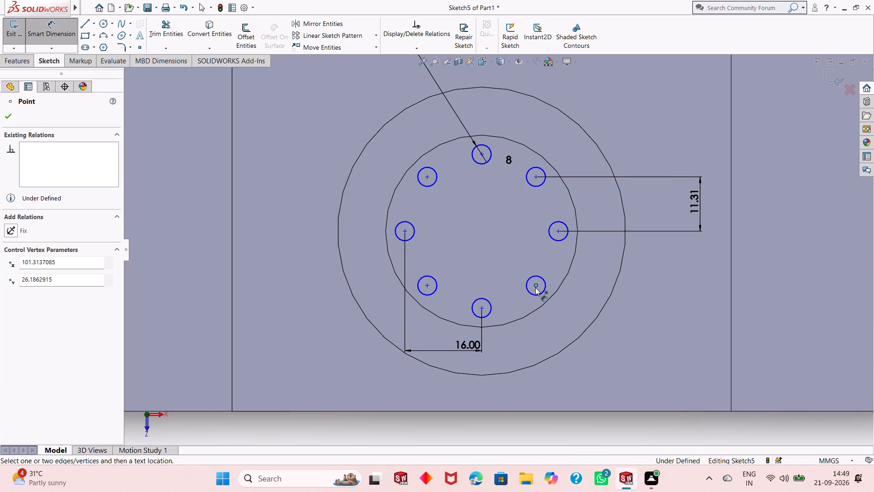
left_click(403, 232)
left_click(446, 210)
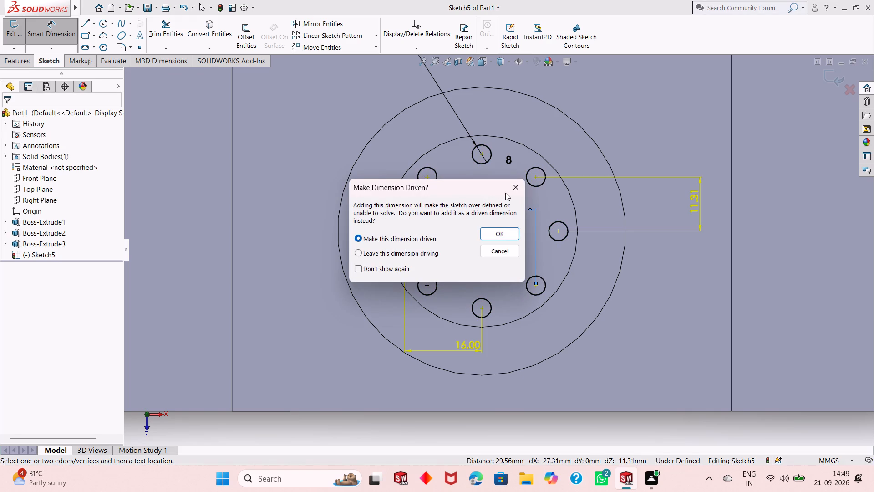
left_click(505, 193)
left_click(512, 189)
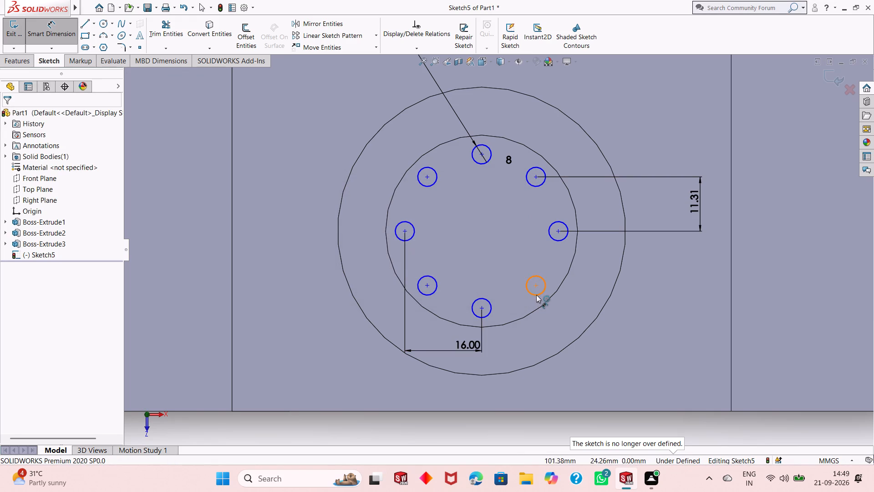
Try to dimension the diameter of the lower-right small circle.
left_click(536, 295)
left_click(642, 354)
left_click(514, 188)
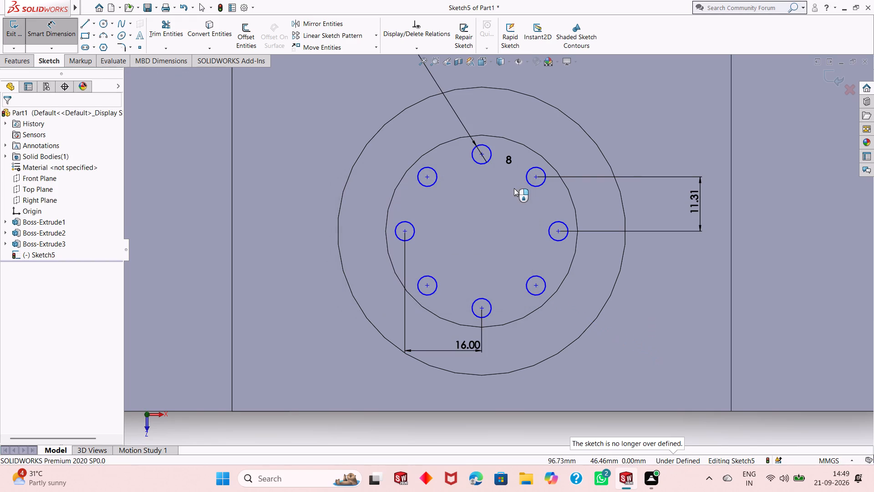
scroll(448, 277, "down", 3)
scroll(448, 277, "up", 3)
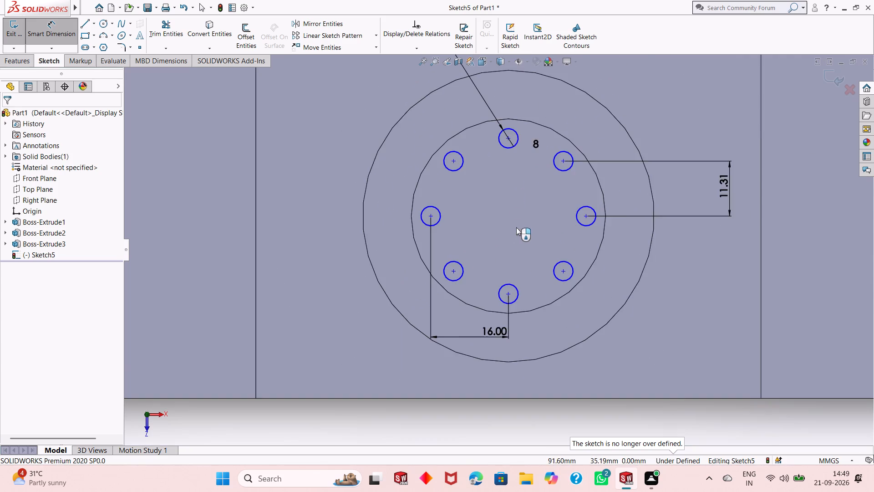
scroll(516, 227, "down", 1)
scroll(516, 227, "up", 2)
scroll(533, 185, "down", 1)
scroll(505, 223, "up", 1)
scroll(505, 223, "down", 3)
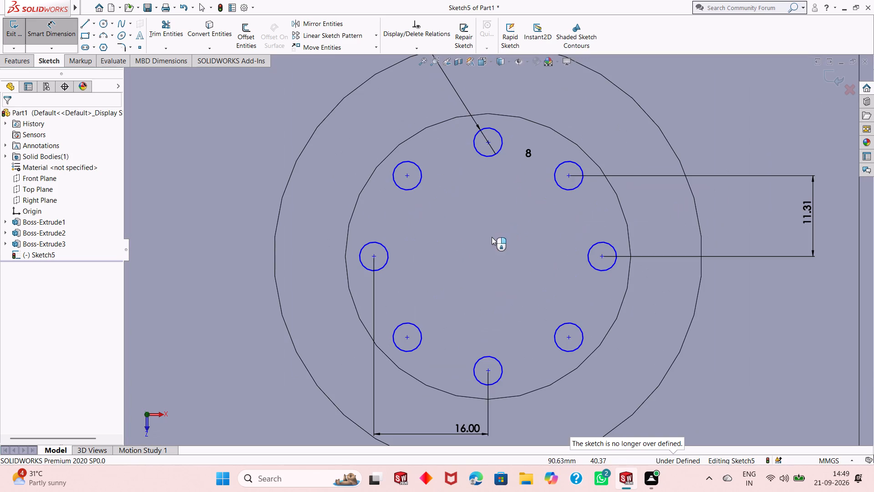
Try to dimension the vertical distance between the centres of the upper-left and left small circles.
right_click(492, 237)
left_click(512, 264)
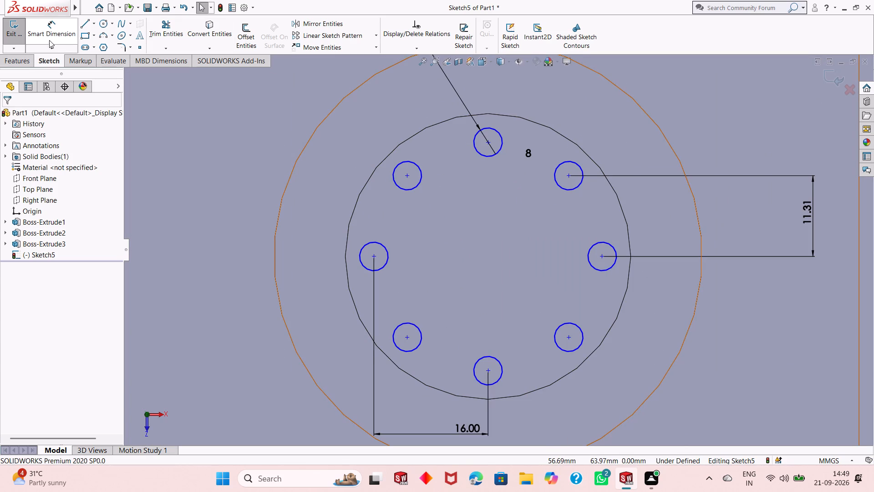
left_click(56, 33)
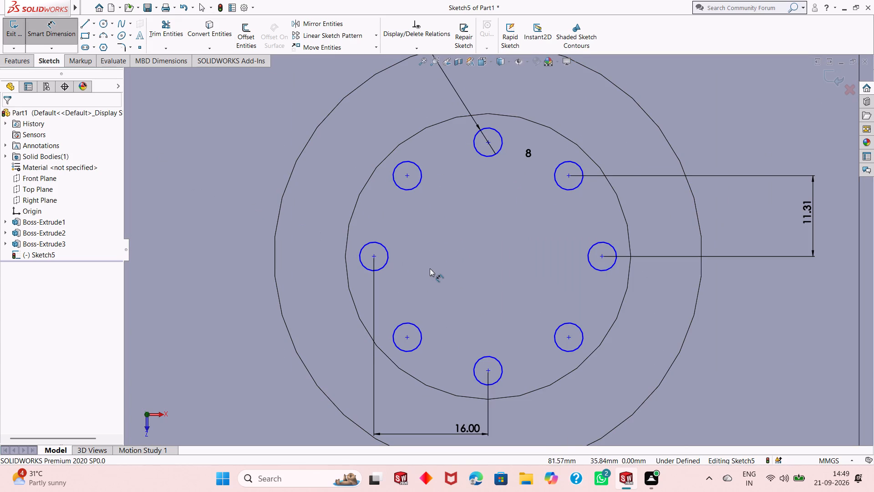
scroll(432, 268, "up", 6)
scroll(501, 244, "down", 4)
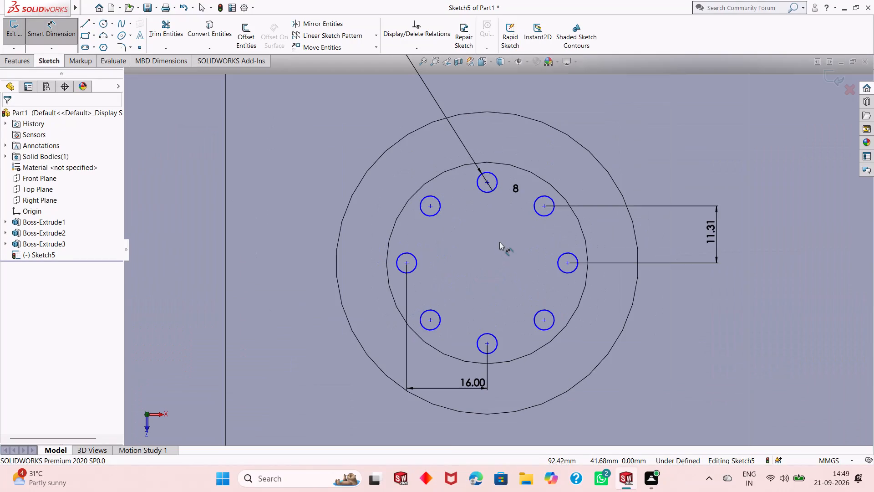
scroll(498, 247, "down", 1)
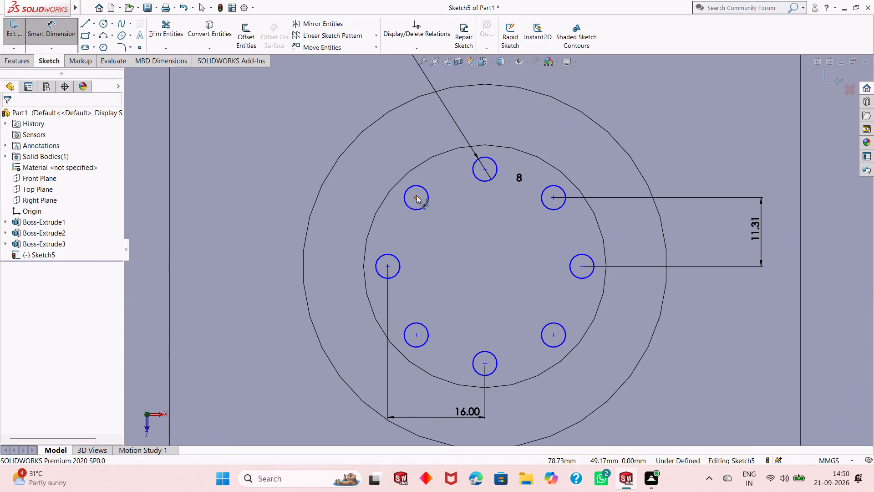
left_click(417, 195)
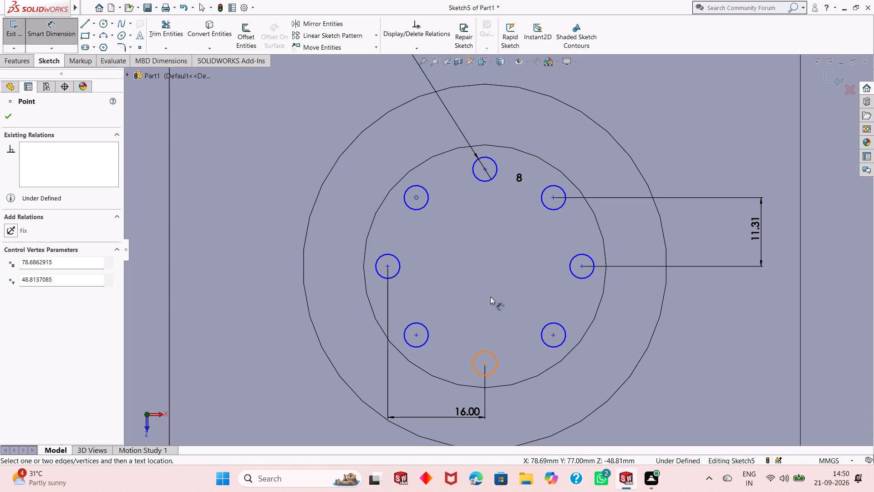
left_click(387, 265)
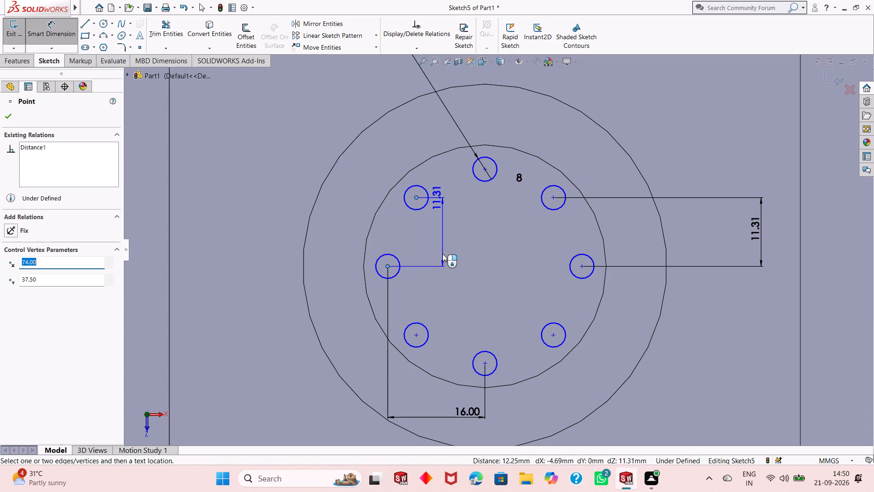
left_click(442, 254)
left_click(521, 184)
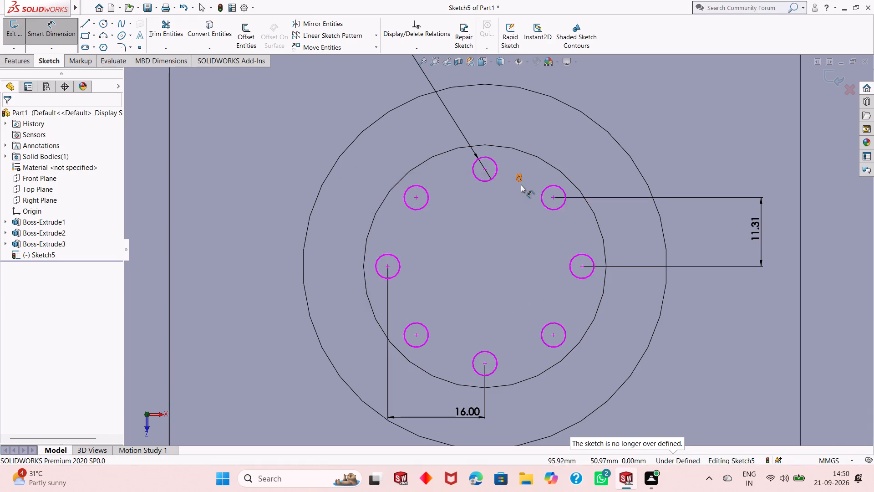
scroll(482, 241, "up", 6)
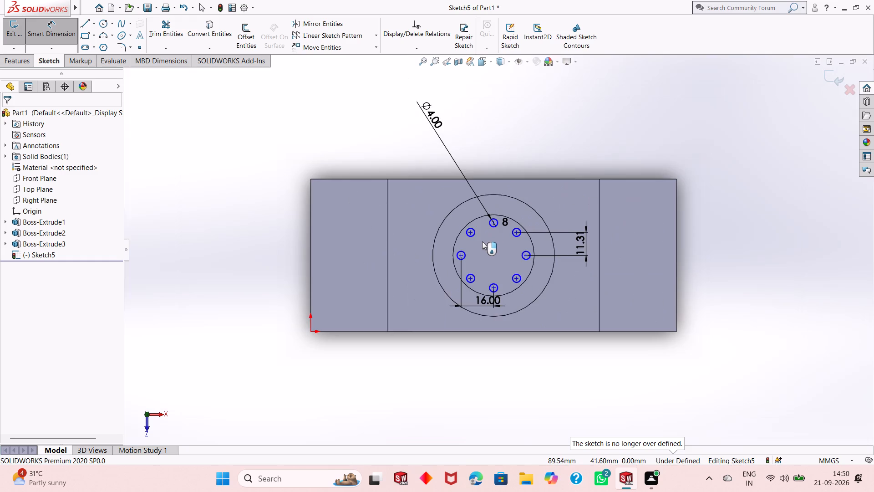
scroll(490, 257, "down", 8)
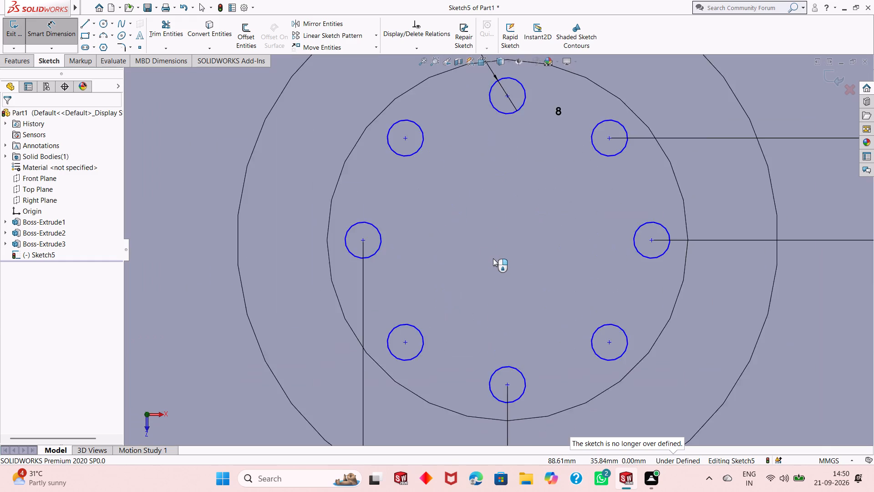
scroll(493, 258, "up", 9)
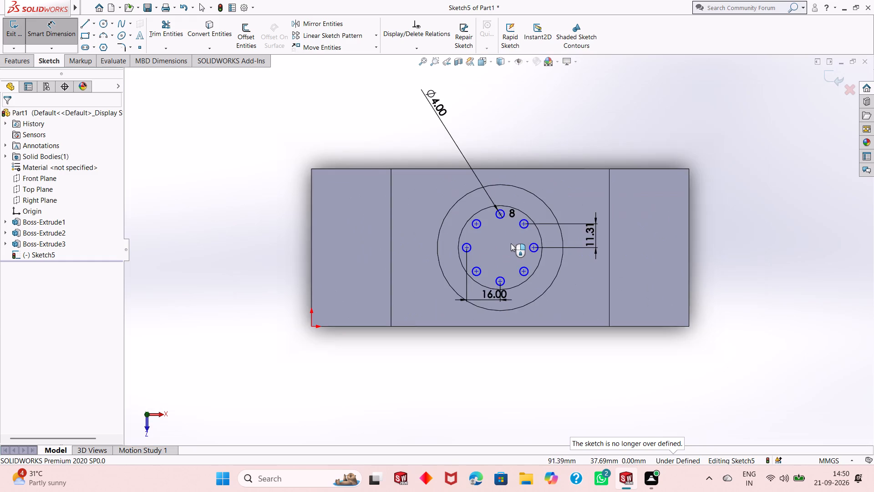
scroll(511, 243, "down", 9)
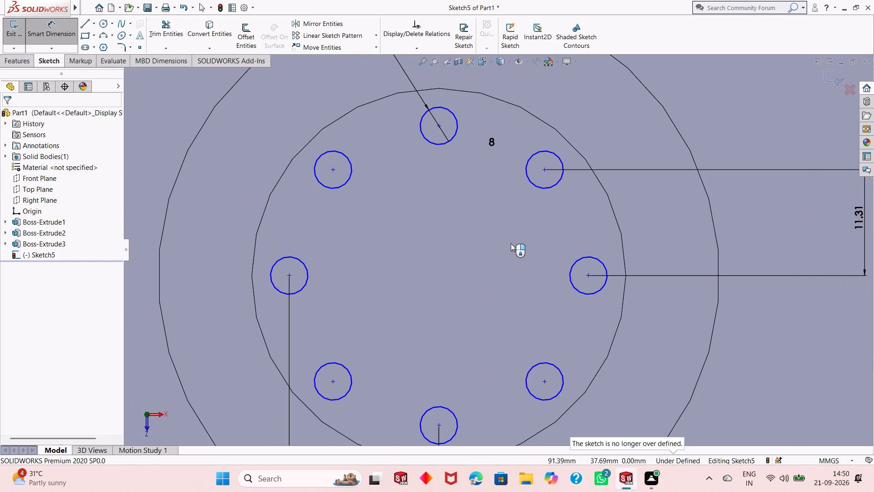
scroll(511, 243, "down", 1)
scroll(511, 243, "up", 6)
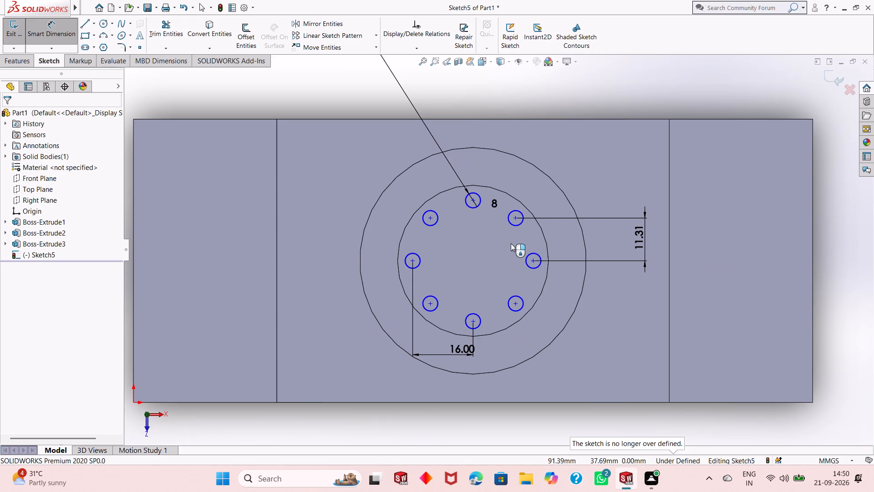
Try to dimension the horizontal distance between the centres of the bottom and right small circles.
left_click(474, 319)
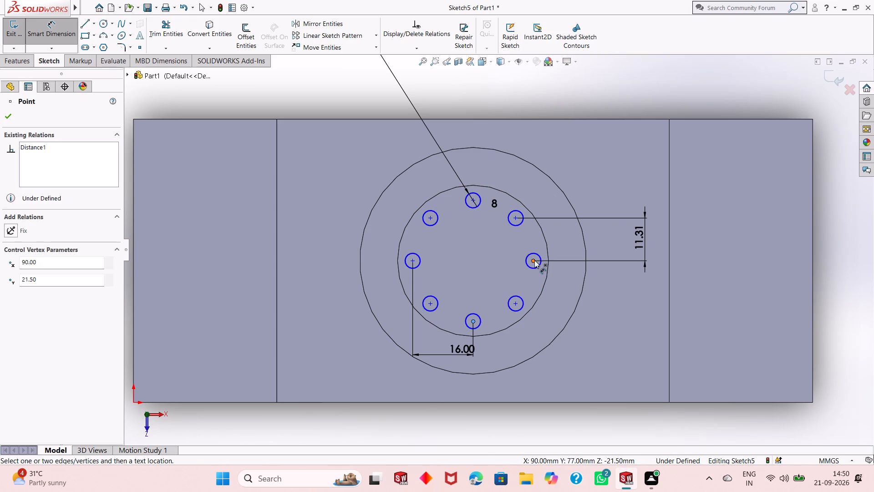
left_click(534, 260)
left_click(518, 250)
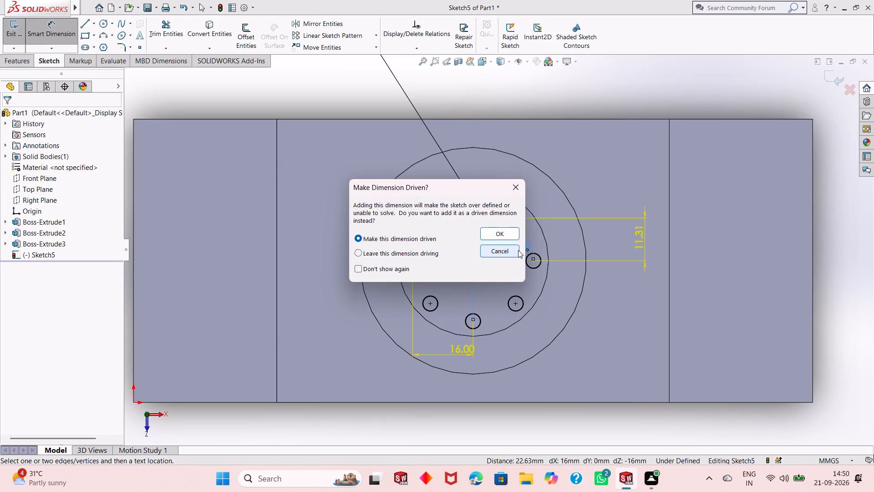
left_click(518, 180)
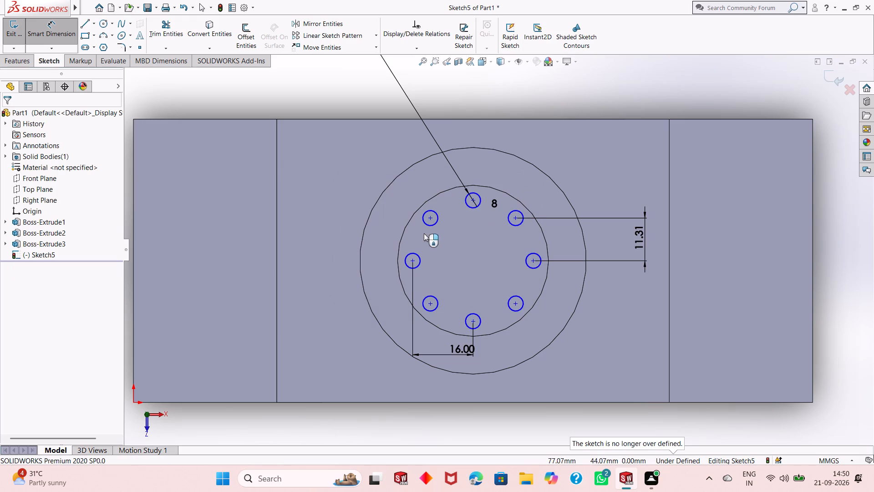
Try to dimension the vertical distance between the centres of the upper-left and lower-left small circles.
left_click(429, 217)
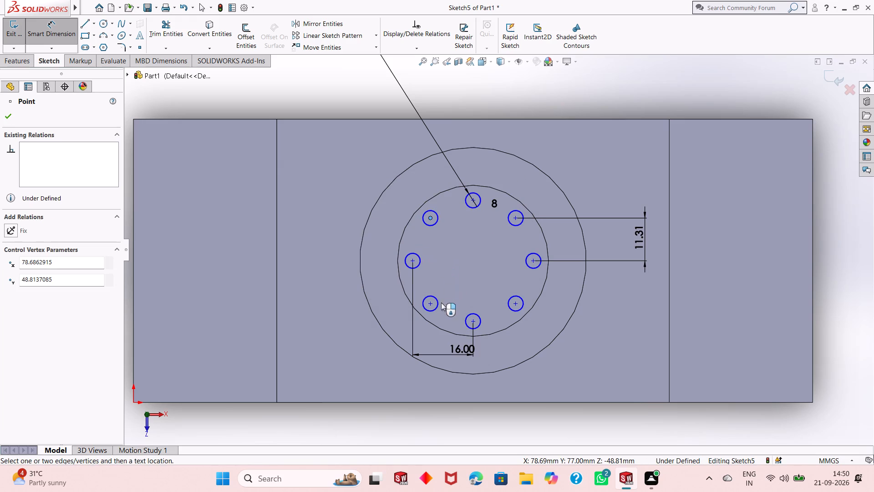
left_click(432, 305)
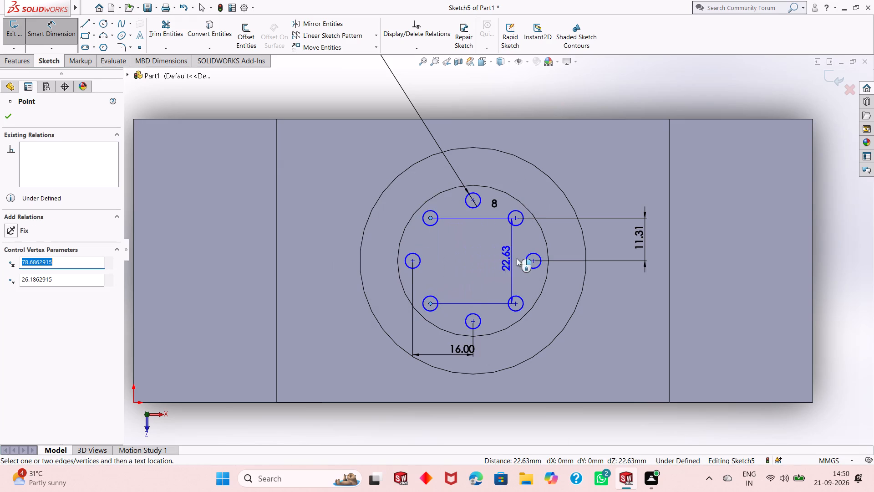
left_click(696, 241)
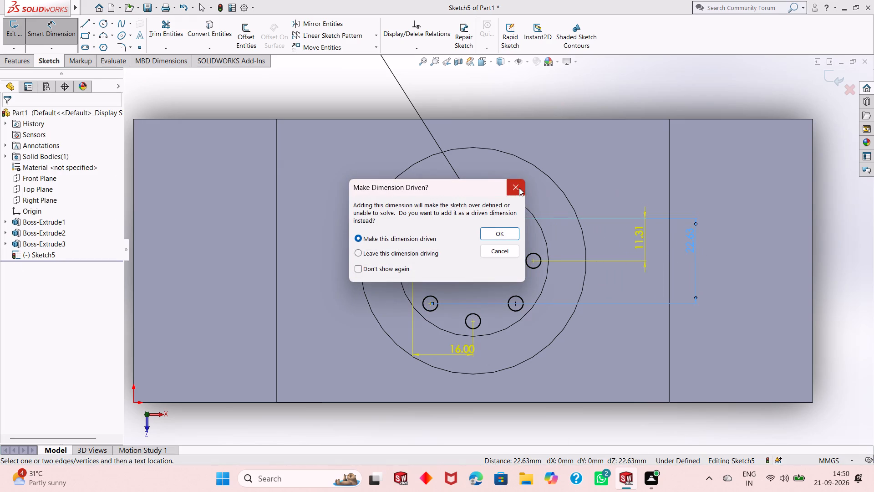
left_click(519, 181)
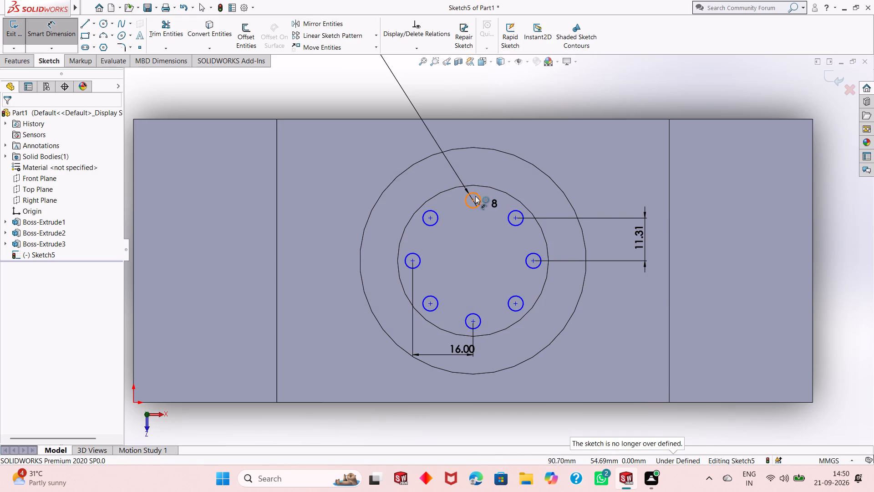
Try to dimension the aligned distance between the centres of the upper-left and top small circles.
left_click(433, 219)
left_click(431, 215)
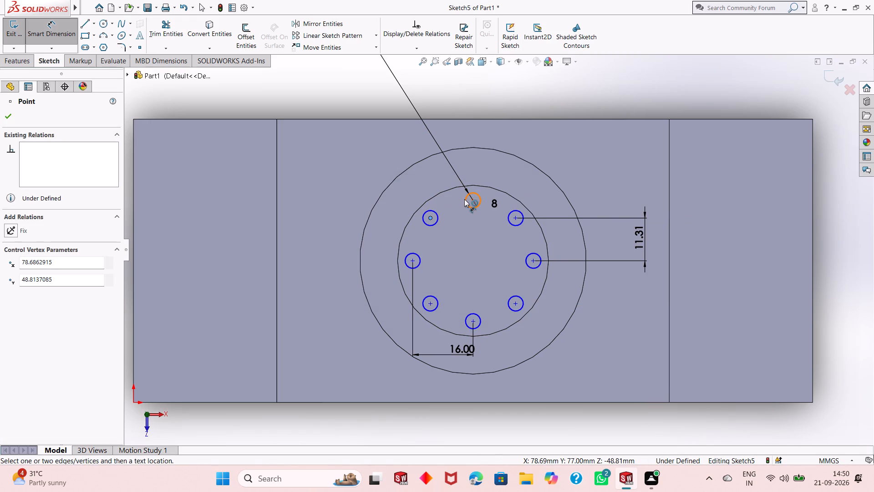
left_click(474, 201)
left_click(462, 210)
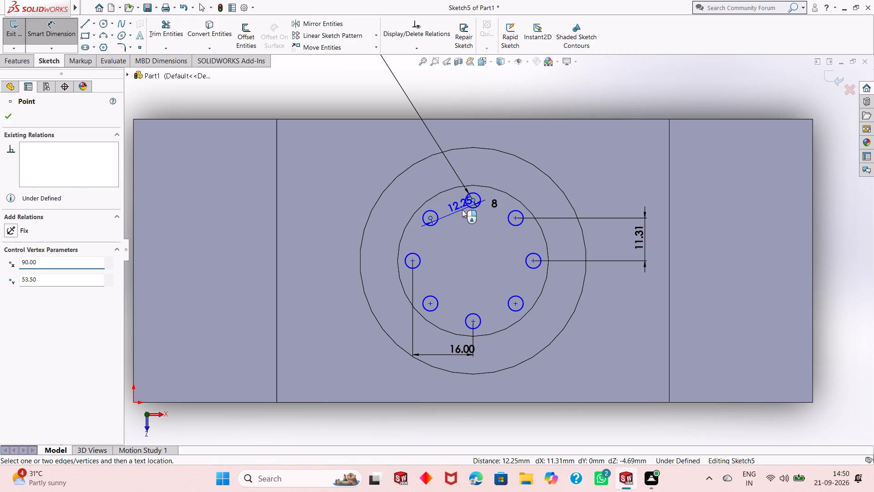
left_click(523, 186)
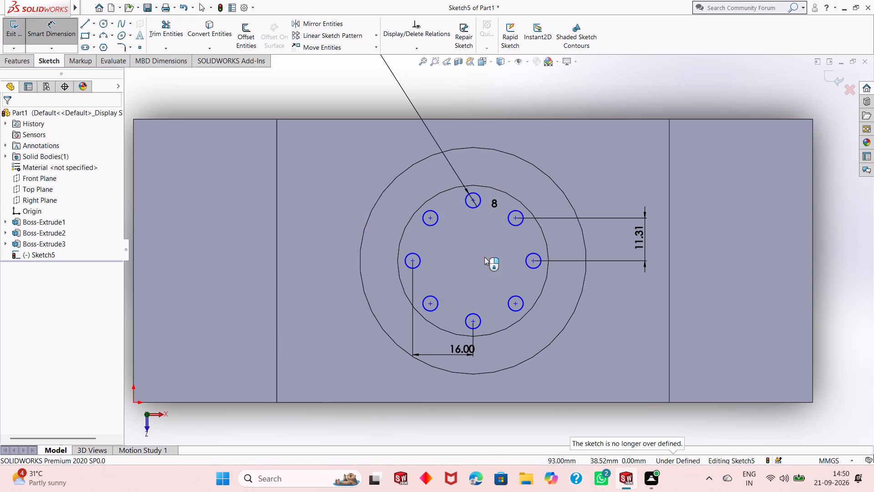
Examine the eight-circle hole sketch on the top boss from several angles and return to the straight-on top view.
right_click(484, 248)
left_click(504, 274)
scroll(483, 263, "up", 2)
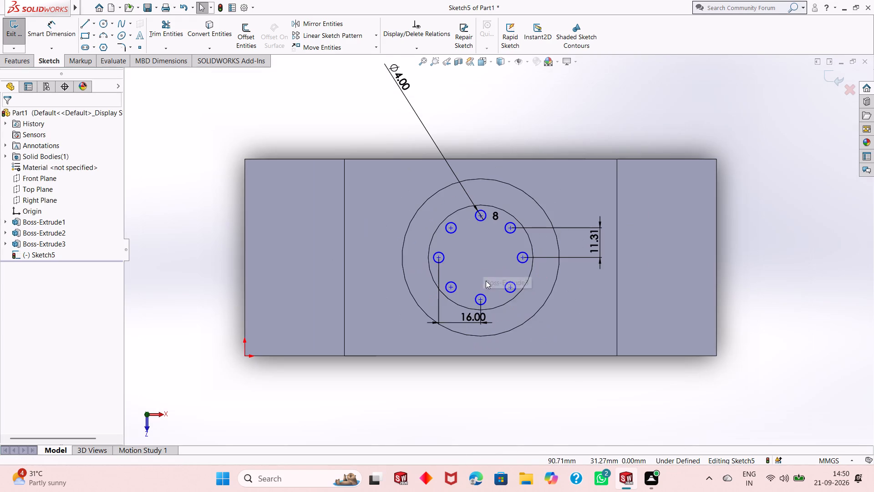
scroll(486, 281, "up", 1)
middle_click_drag(486, 281, 498, 200)
scroll(502, 187, "down", 8)
scroll(496, 214, "up", 6)
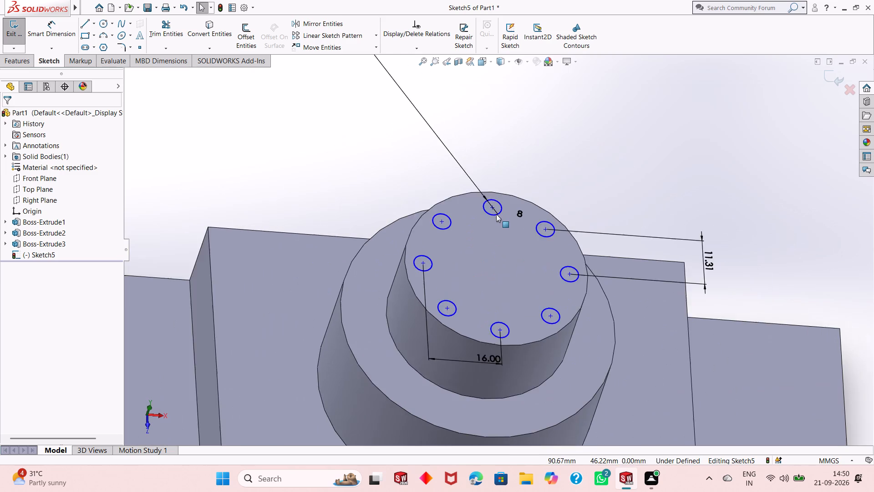
middle_click_drag(484, 335, 421, 320)
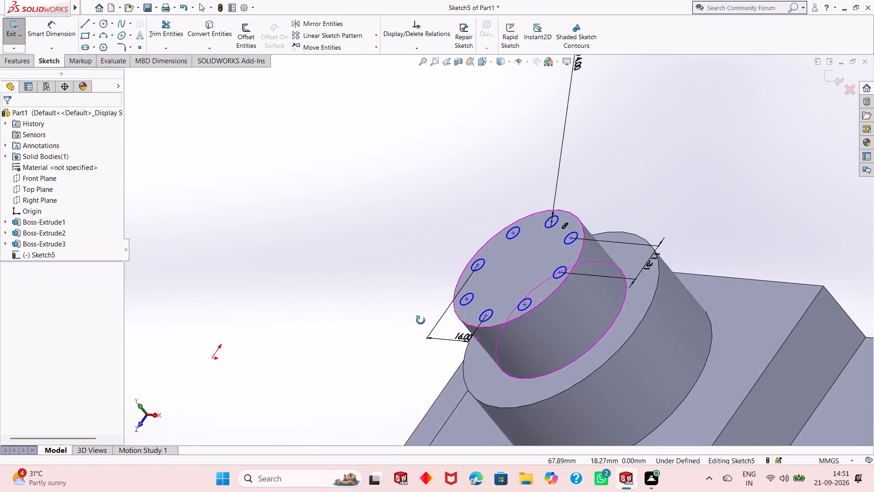
middle_click_drag(421, 320, 408, 321)
scroll(518, 249, "down", 5)
scroll(516, 282, "up", 7)
middle_click_drag(517, 280, 533, 323)
scroll(549, 221, "down", 5)
middle_click_drag(466, 314, 498, 304)
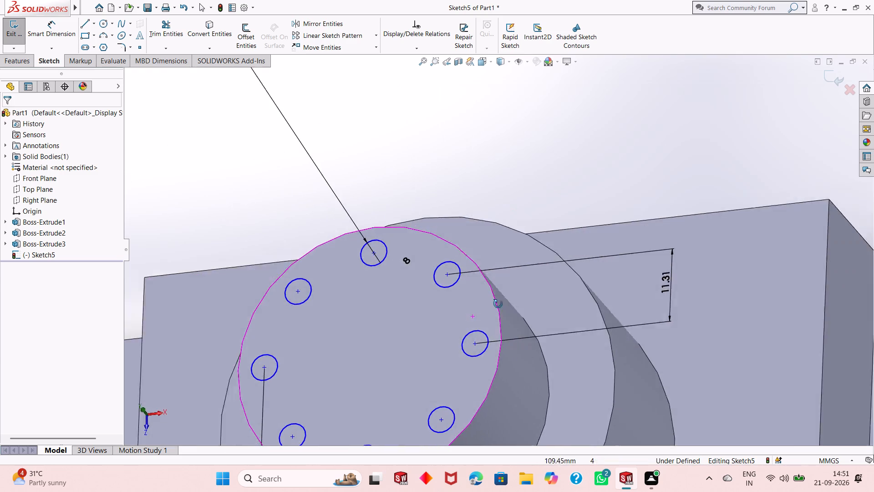
middle_click_drag(498, 304, 498, 305)
scroll(423, 305, "up", 5)
middle_click_drag(423, 293, 427, 335)
scroll(423, 293, "down", 1)
scroll(468, 328, "up", 1)
scroll(494, 306, "down", 5)
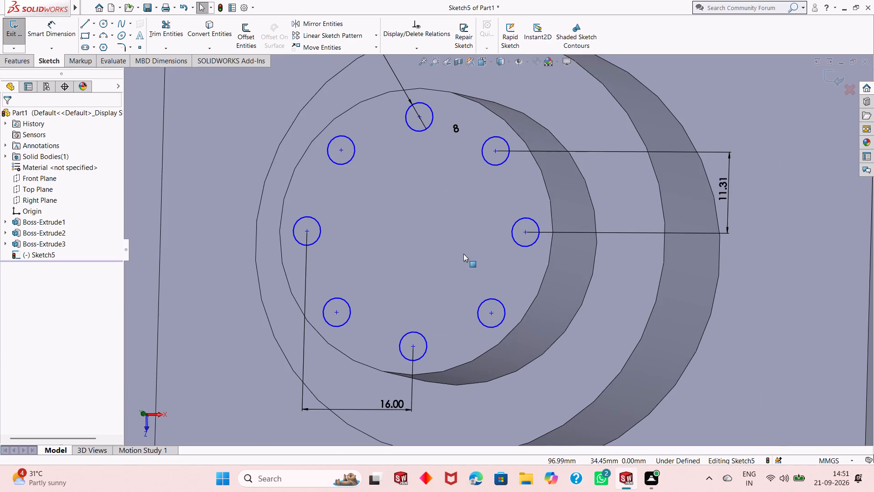
middle_click_drag(472, 253, 502, 251)
scroll(435, 218, "up", 3)
middle_click_drag(447, 213, 430, 224)
scroll(426, 219, "down", 5)
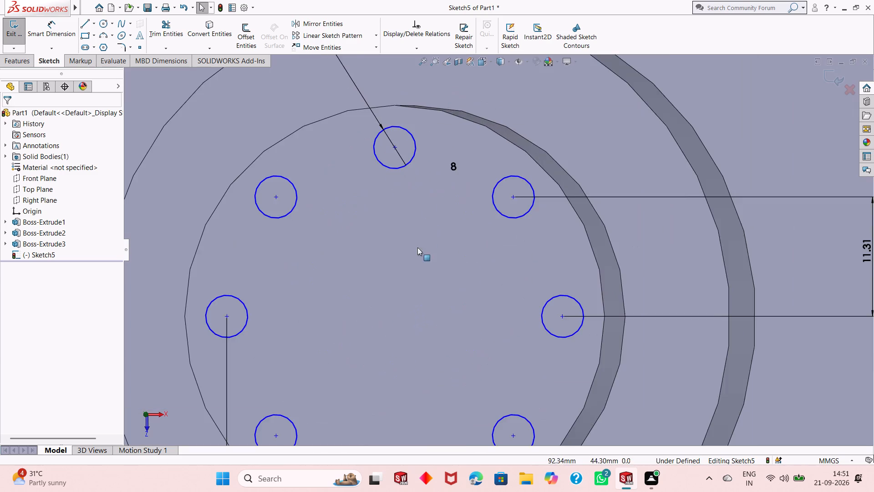
scroll(398, 282, "up", 3)
middle_click_drag(398, 282, 414, 227)
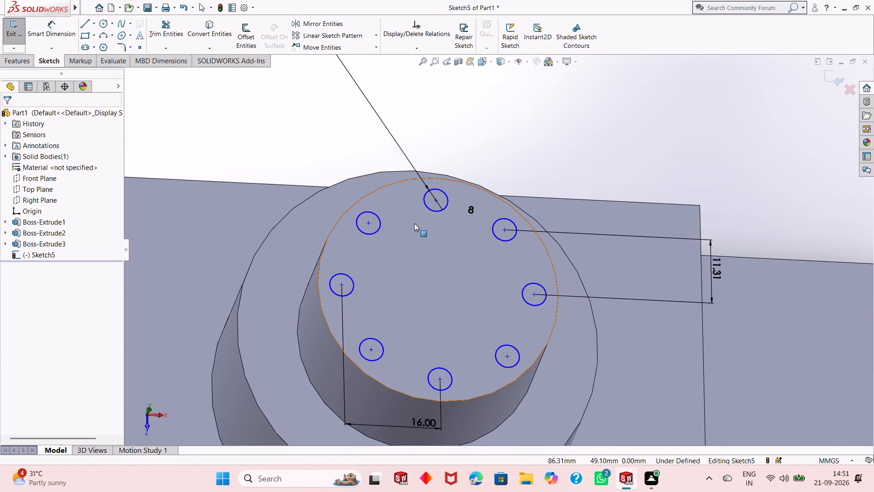
scroll(438, 325, "up", 5)
middle_click_drag(460, 310, 449, 282)
scroll(444, 209, "down", 4)
scroll(474, 296, "down", 3)
scroll(520, 321, "up", 1)
middle_click_drag(520, 321, 500, 314)
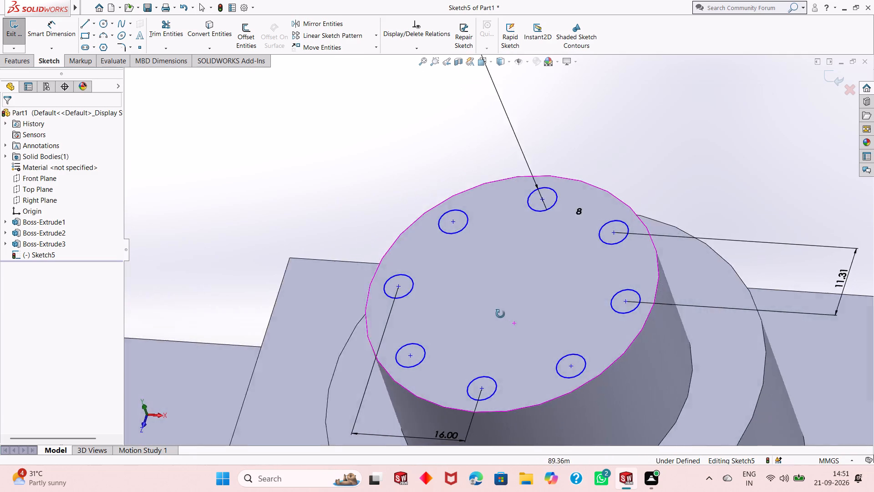
middle_click_drag(500, 314, 484, 314)
scroll(448, 290, "up", 4)
scroll(556, 263, "down", 5)
scroll(487, 271, "down", 4)
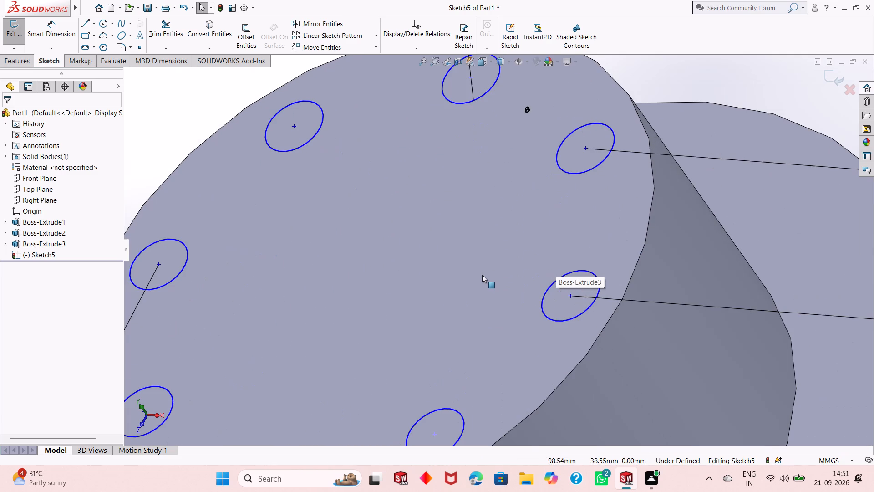
key("ctrl+8")
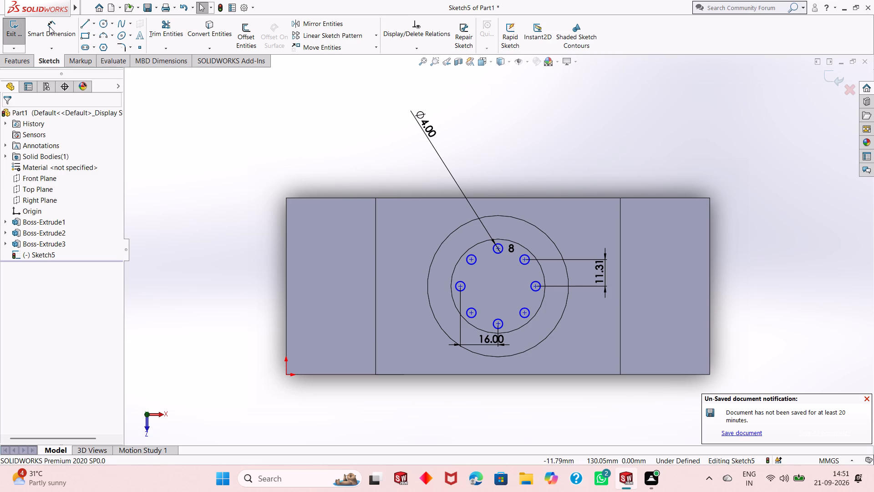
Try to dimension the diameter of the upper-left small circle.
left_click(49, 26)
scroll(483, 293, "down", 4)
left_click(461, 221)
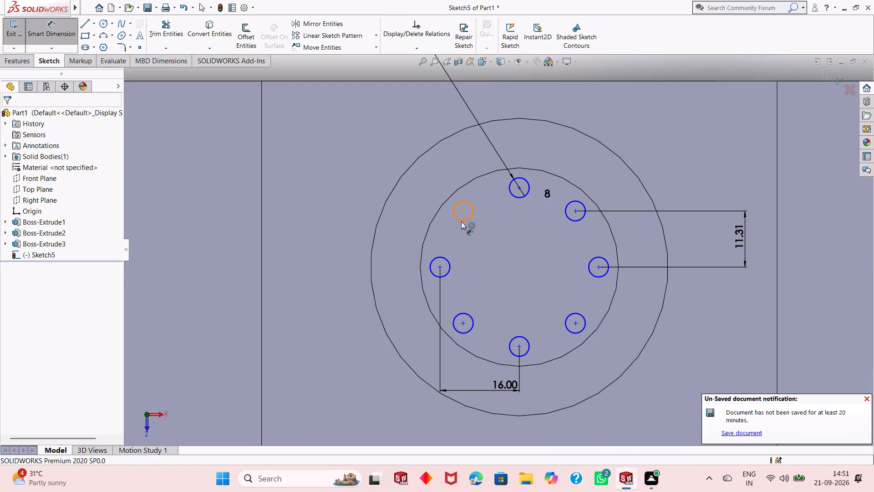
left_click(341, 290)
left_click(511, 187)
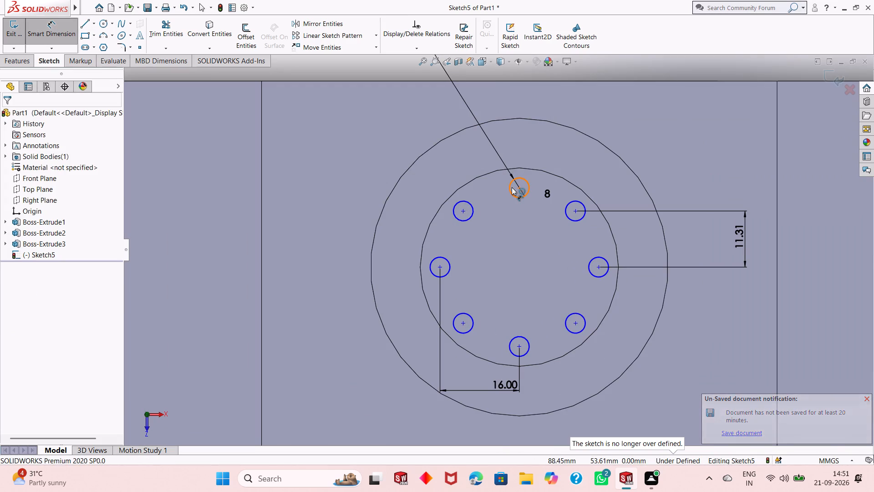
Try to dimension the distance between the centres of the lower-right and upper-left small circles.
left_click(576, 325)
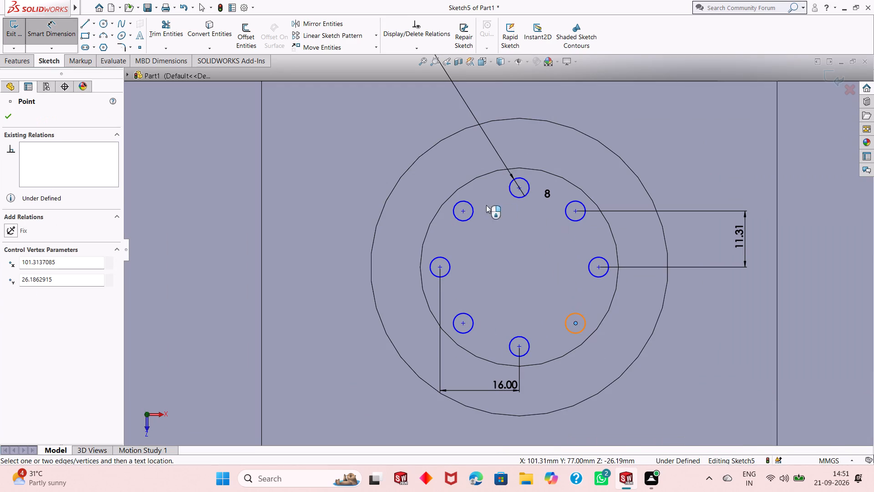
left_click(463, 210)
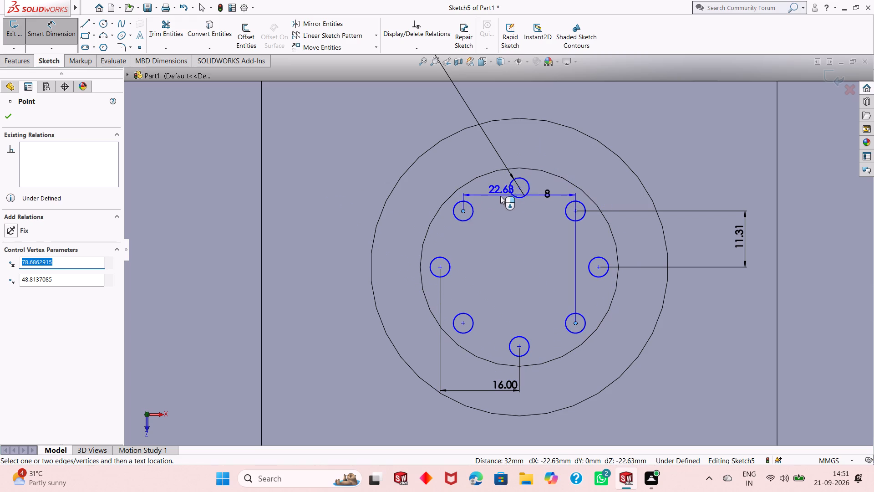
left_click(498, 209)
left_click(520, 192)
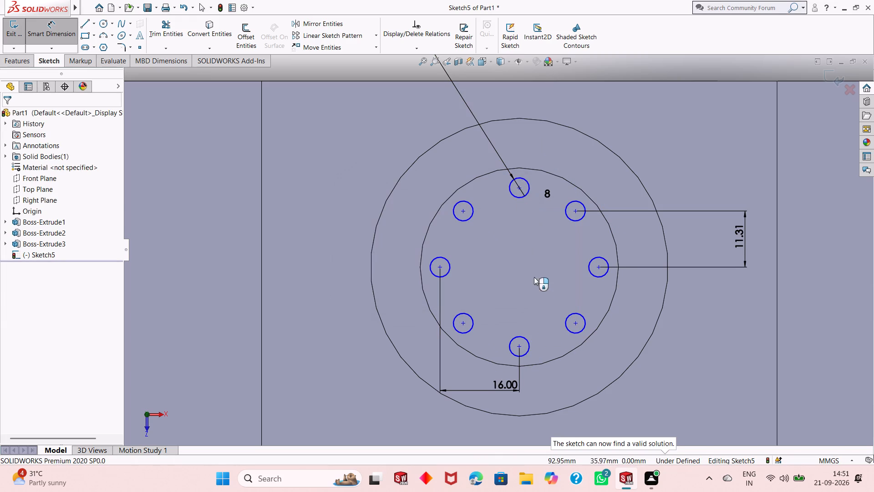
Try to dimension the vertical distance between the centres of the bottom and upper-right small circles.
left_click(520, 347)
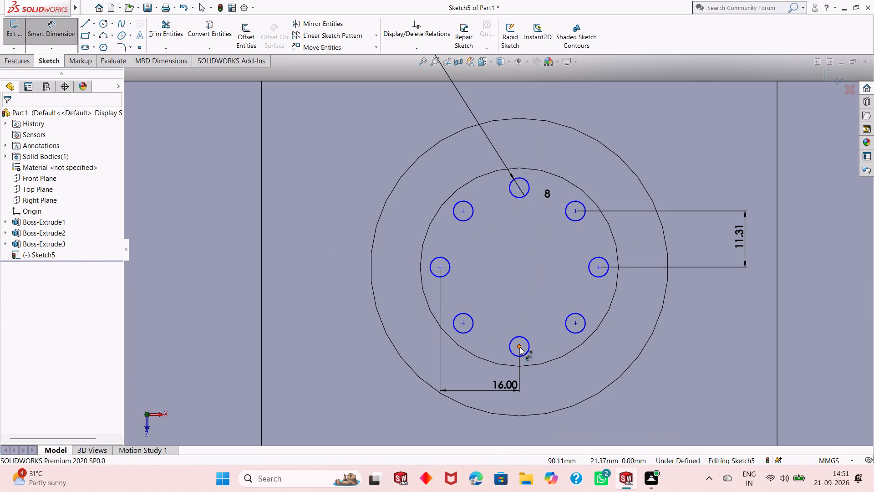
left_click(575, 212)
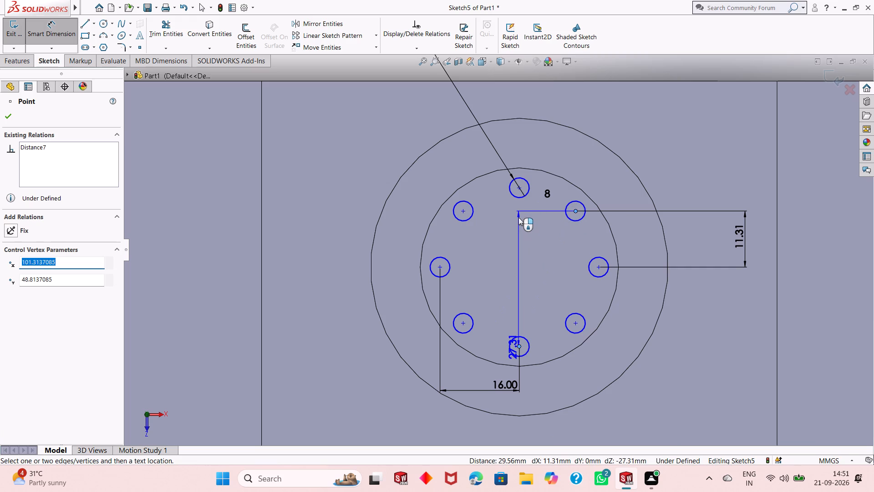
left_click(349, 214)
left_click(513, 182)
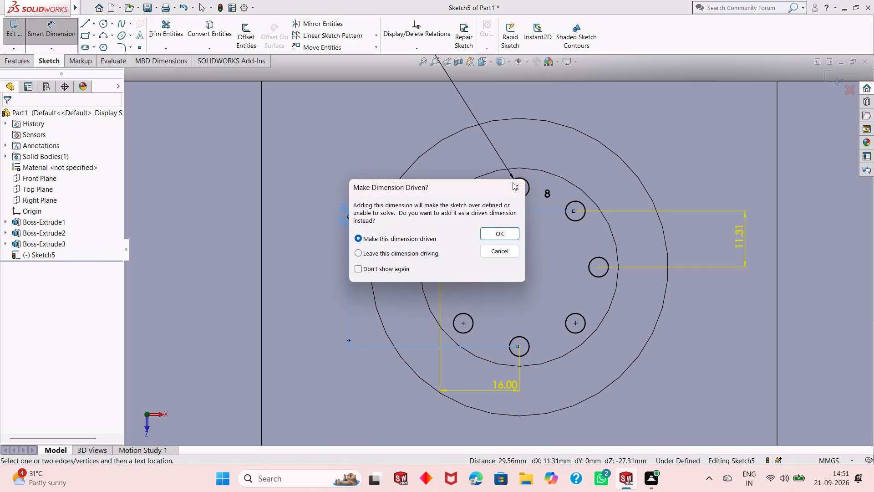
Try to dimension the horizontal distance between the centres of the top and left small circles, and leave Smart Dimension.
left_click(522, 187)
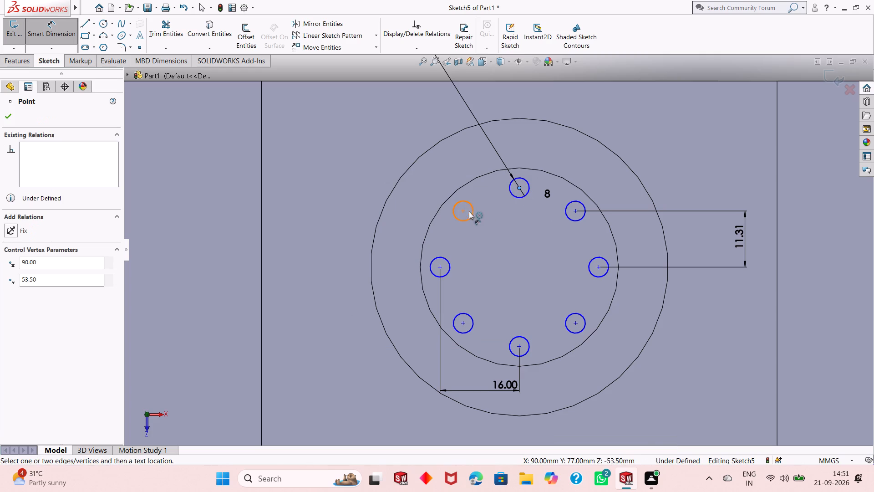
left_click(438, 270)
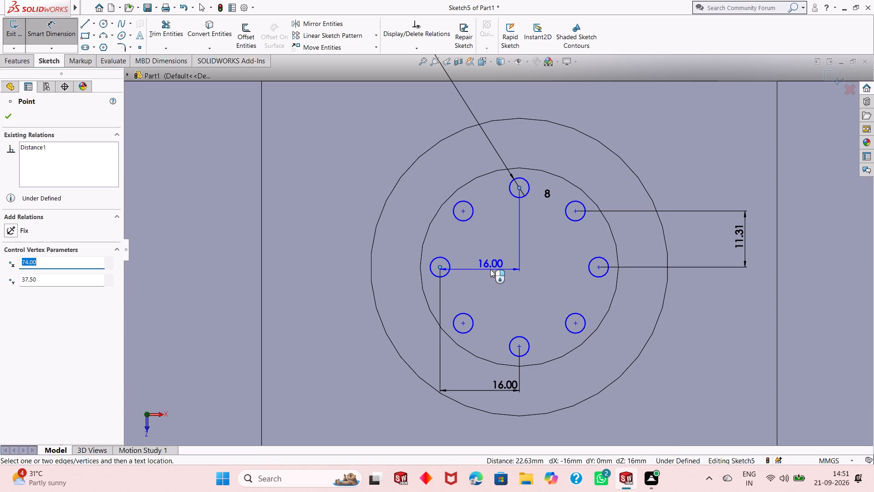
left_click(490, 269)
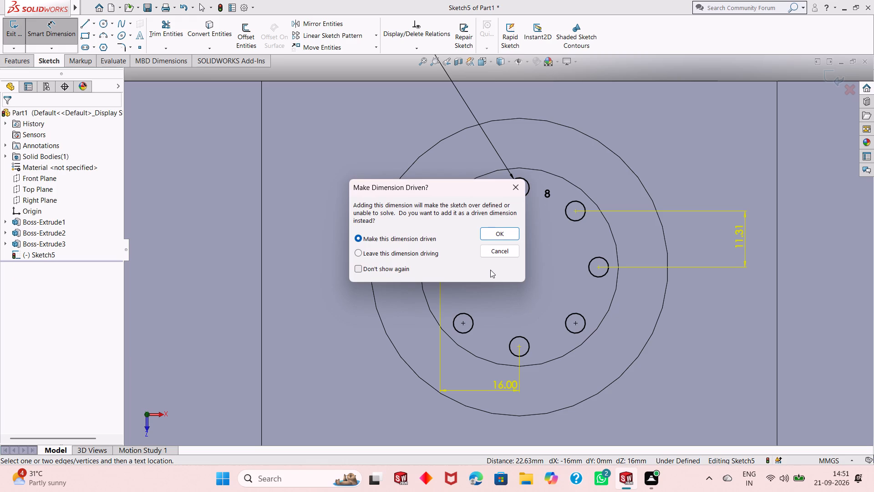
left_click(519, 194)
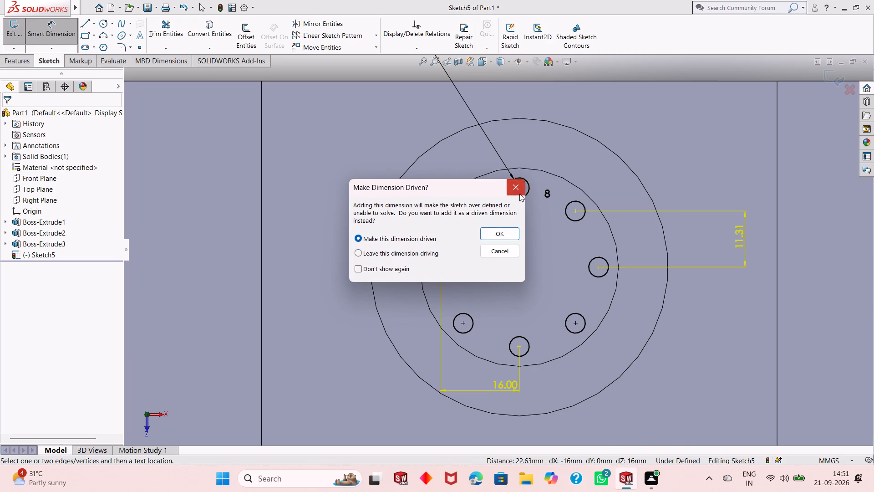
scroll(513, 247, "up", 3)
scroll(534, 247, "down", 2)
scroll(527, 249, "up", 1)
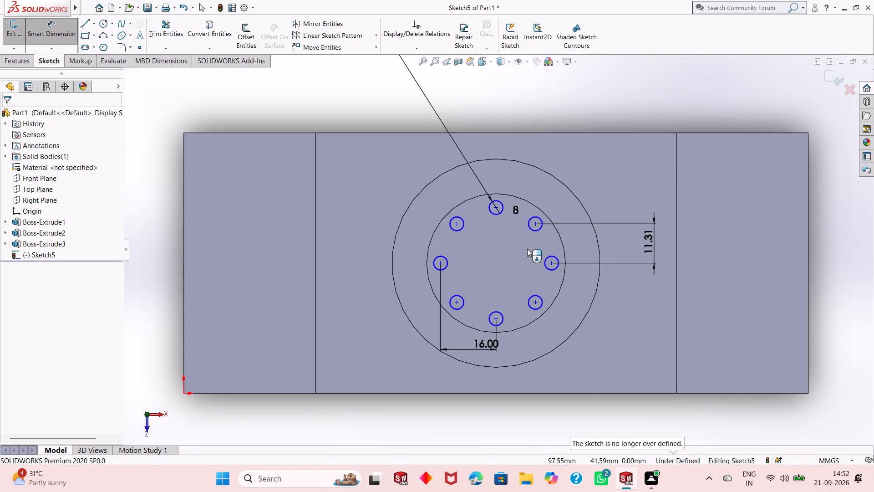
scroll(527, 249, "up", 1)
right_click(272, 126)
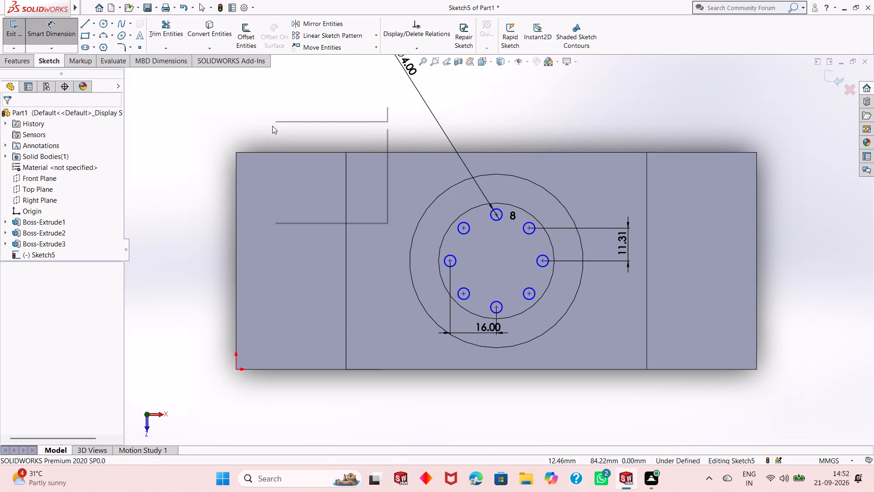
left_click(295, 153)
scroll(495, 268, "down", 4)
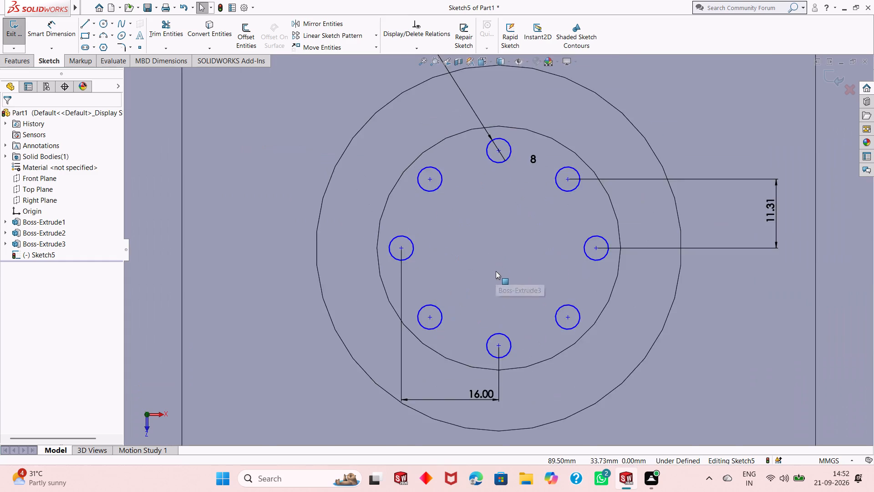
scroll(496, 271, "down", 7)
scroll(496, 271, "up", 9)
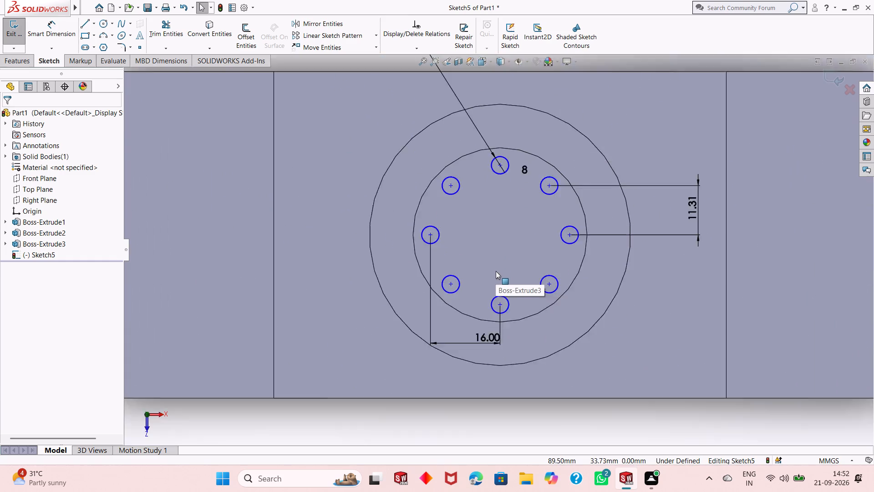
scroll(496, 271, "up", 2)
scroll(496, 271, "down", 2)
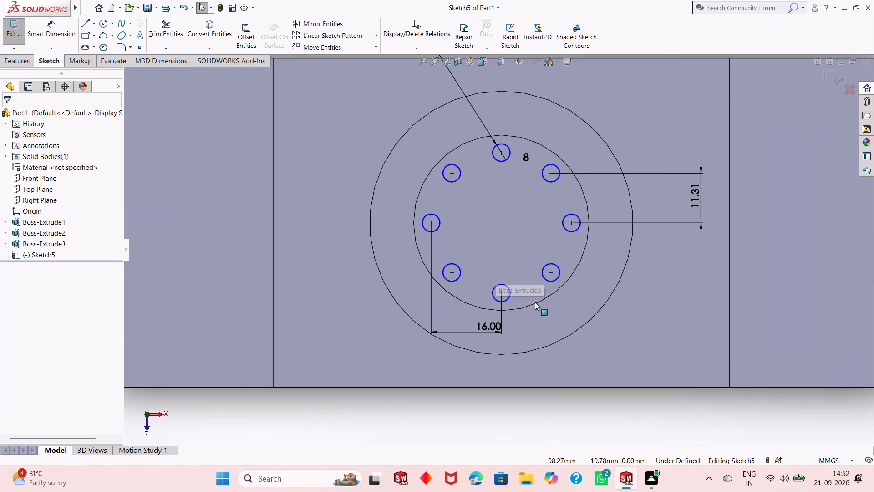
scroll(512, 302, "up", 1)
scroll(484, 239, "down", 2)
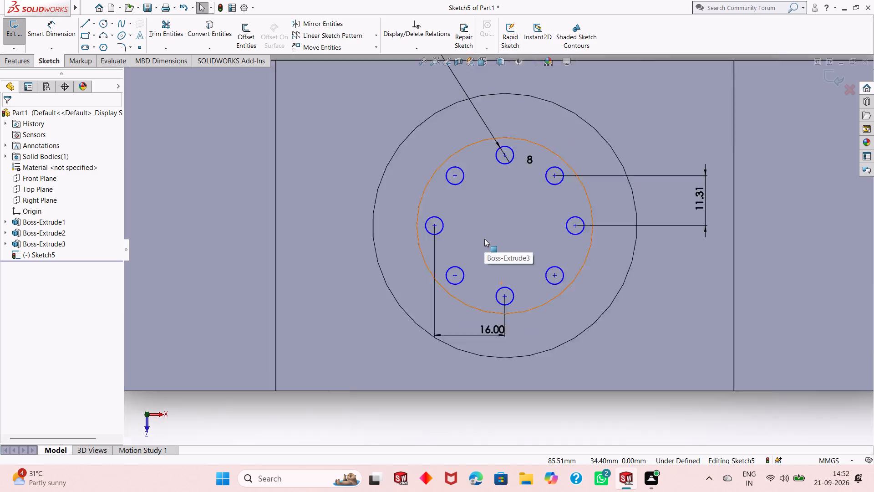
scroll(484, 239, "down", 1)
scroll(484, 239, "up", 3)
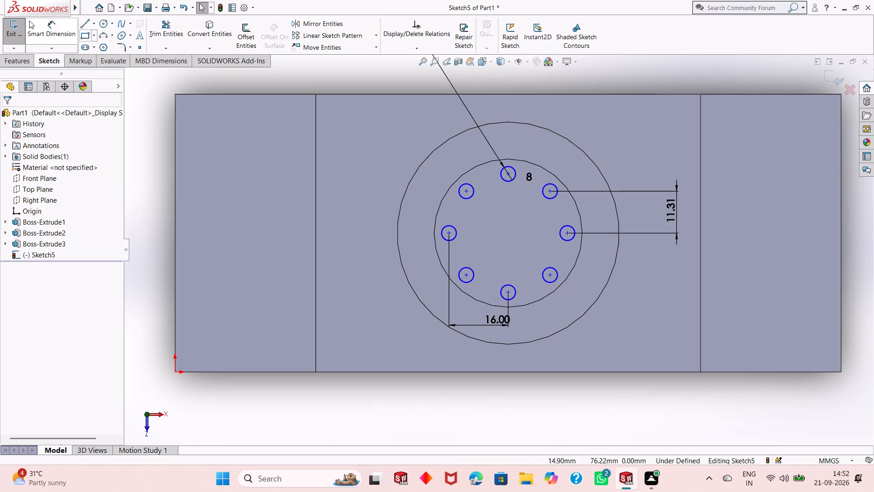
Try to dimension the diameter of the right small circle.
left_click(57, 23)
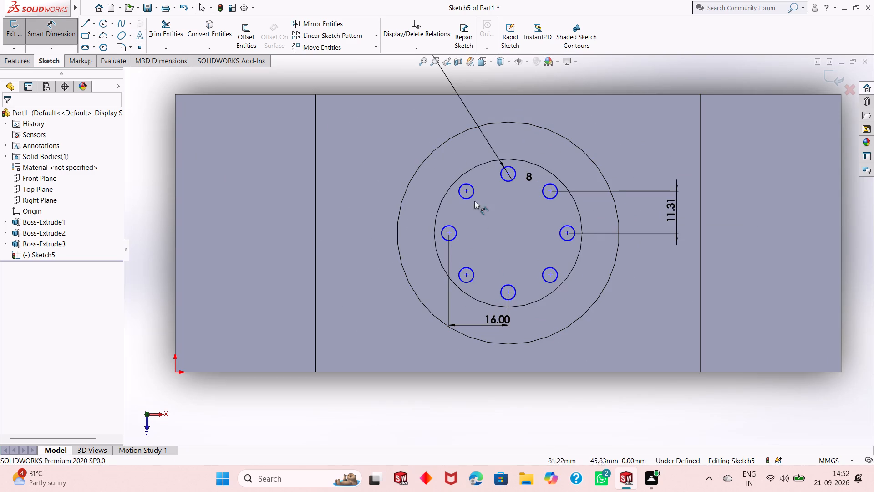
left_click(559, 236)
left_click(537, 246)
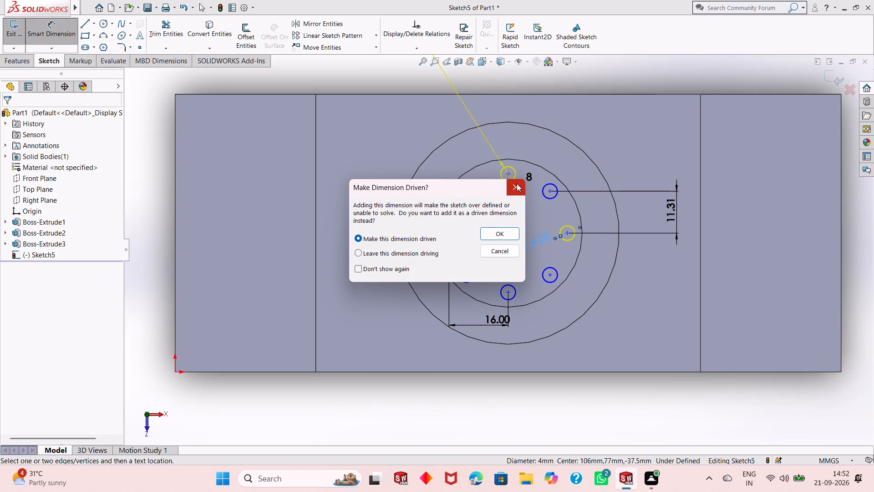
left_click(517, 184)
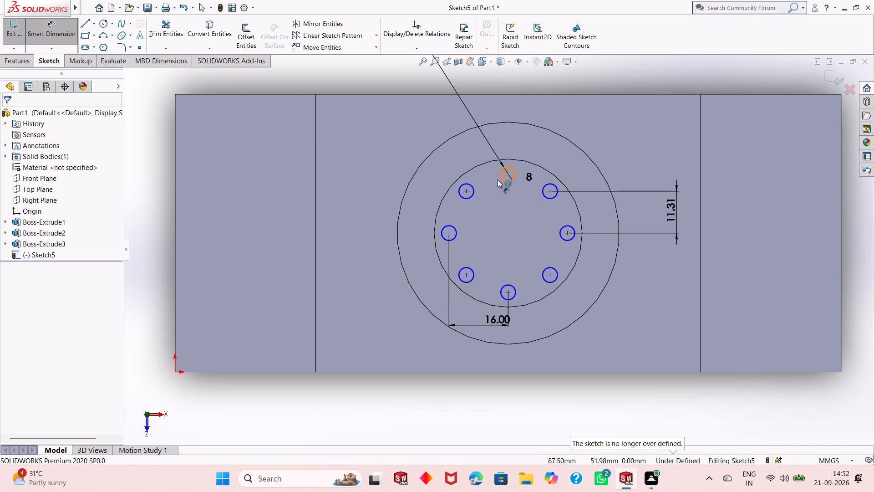
Cut-extrude the eight small circles 20 mm blind into the top of the 40 mm boss.
left_click(19, 62)
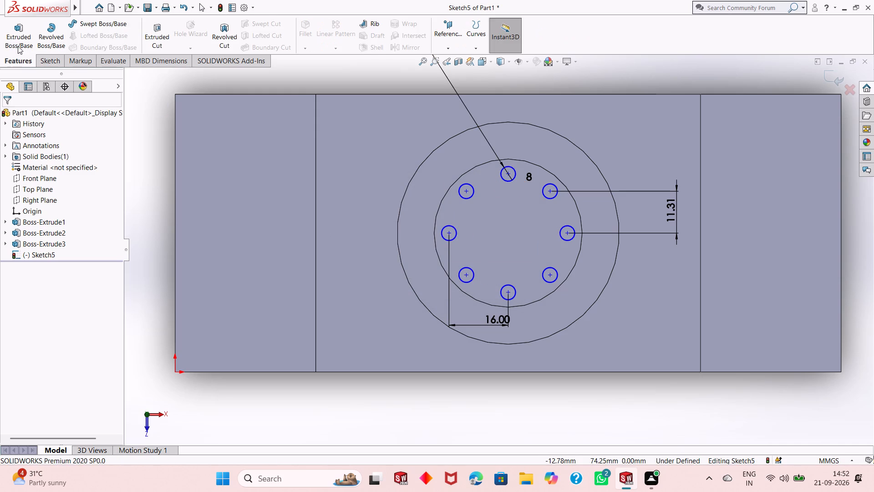
left_click(158, 40)
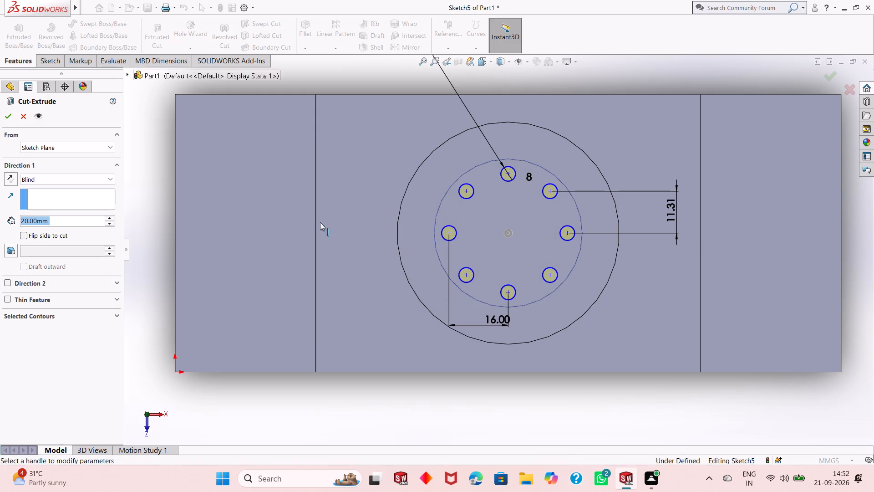
middle_click_drag(478, 300, 482, 210)
scroll(479, 201, "up", 2)
scroll(495, 180, "down", 3)
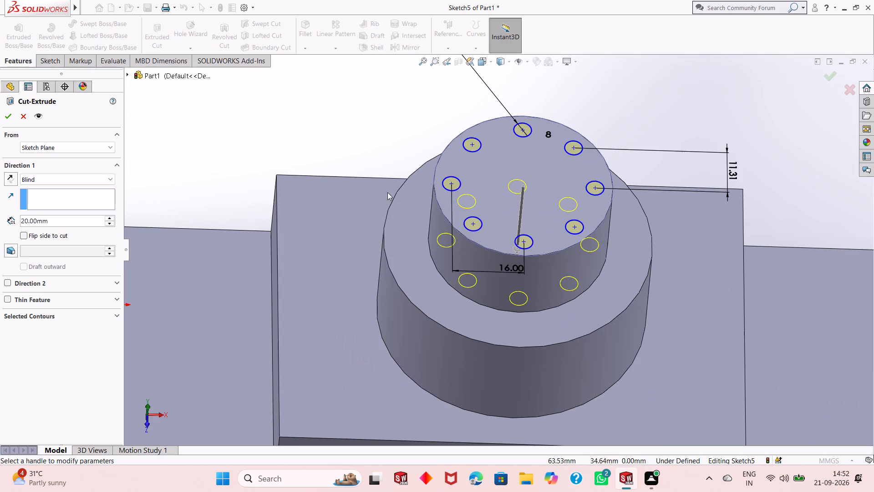
left_click(5, 116)
left_click(216, 164)
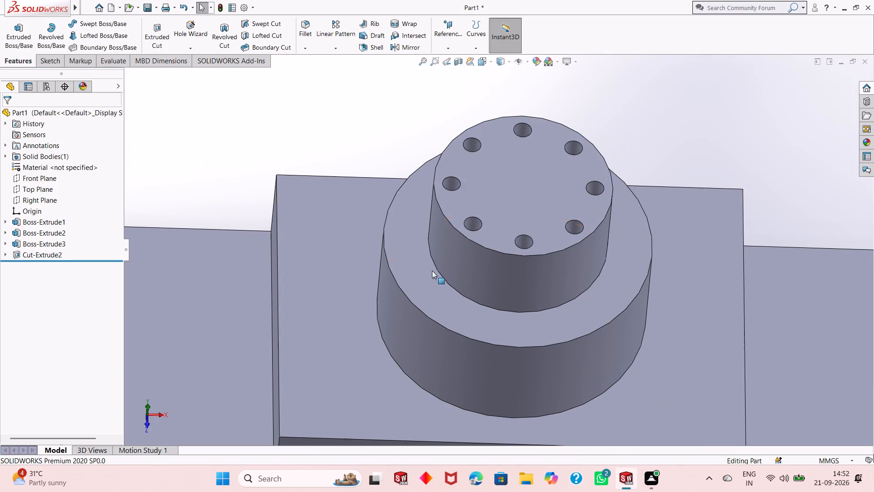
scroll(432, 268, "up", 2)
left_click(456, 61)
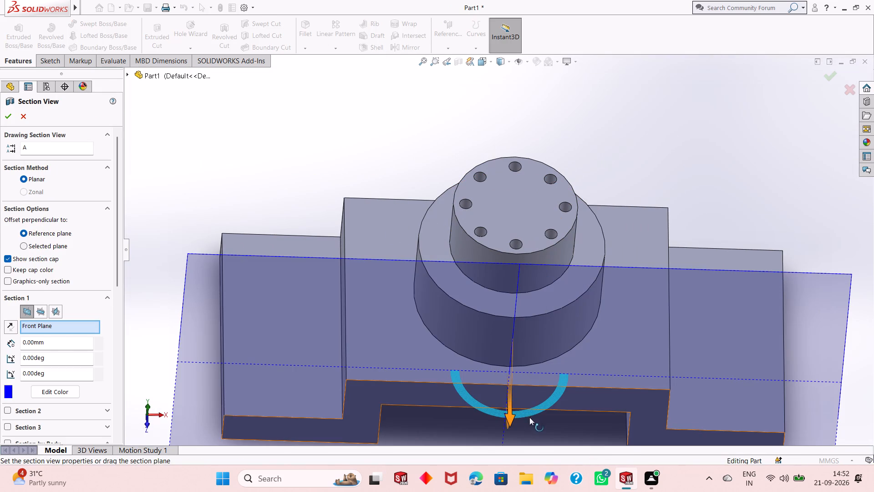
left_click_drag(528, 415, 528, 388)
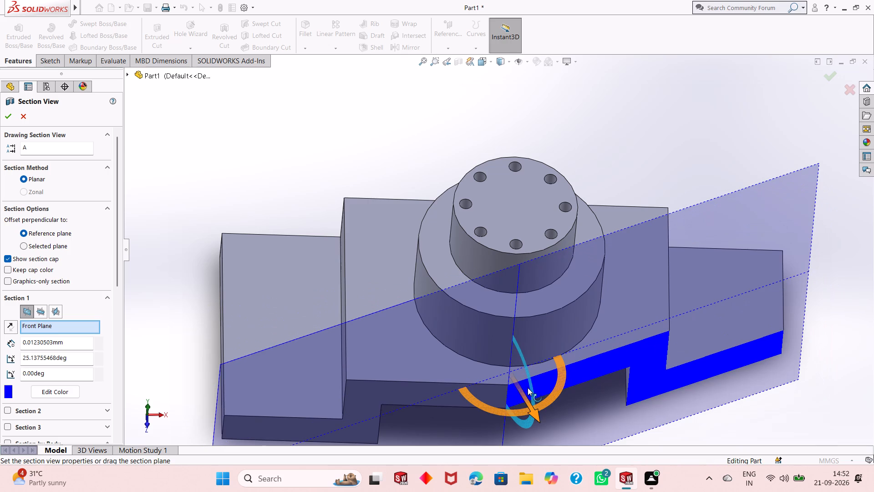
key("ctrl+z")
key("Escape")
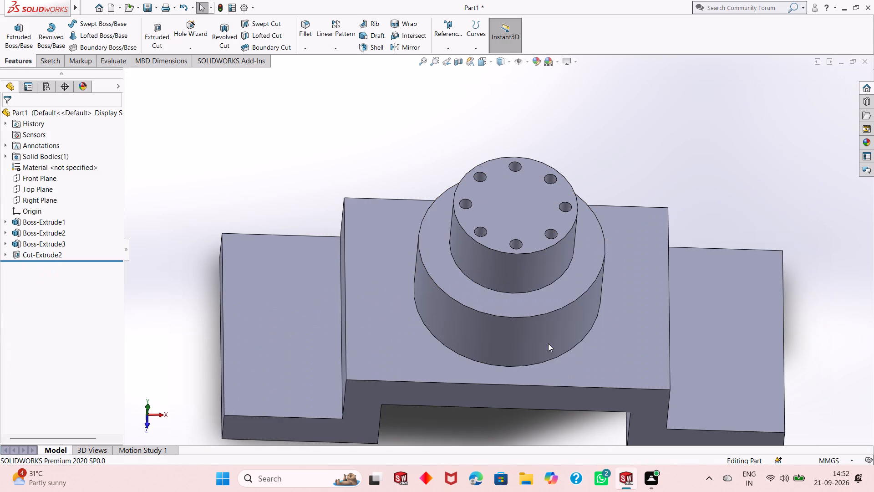
Section the part along the Front Plane at a -27 mm offset, examine the depth of the small holes, and turn the section off.
left_click(462, 60)
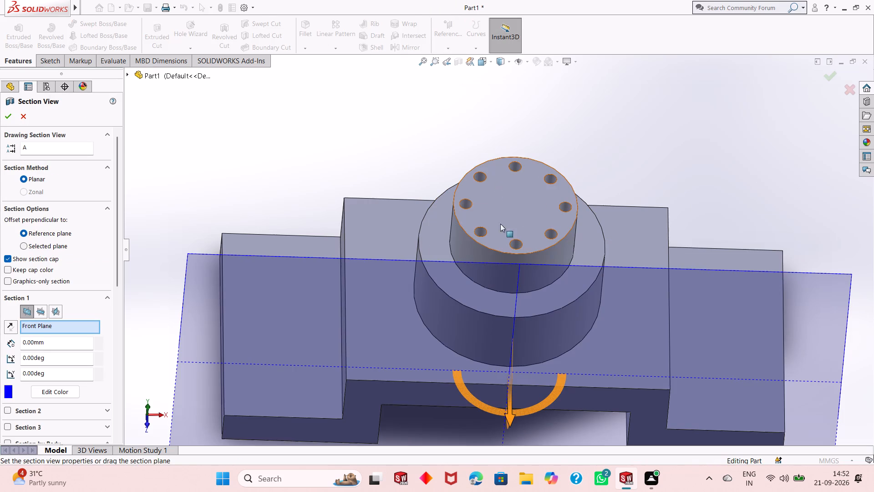
left_click(510, 416)
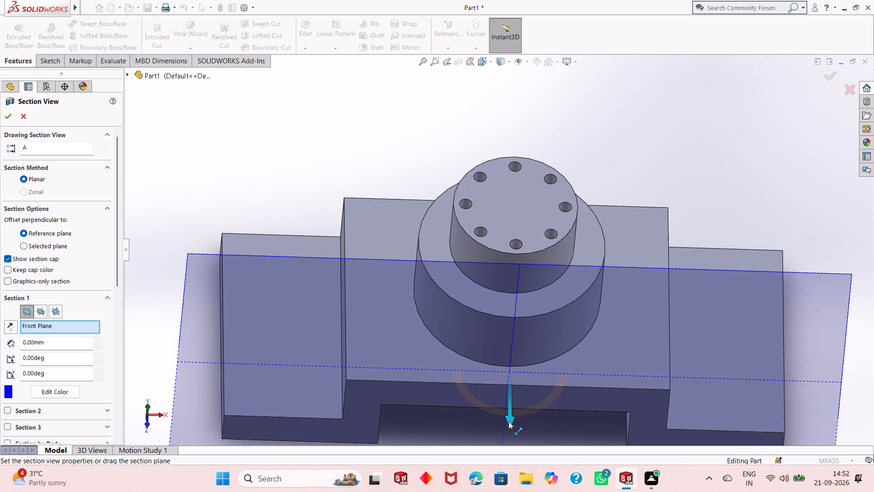
left_click_drag(508, 421, 514, 358)
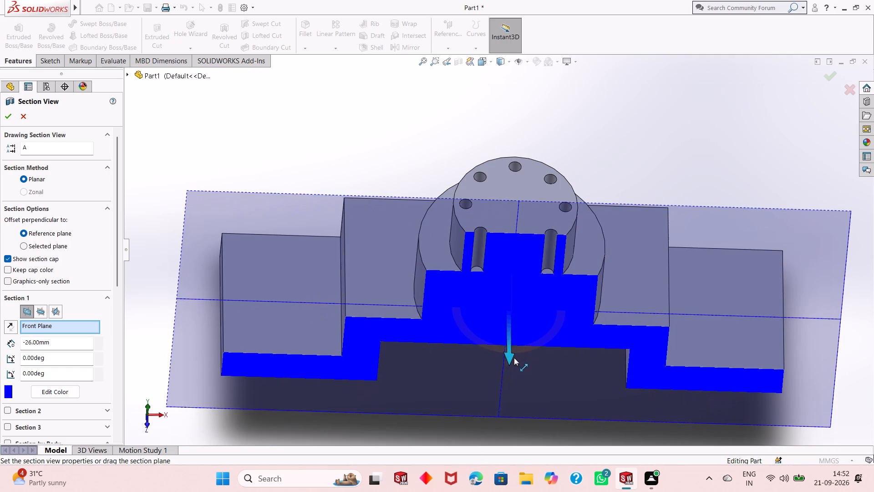
left_click_drag(514, 358, 515, 370)
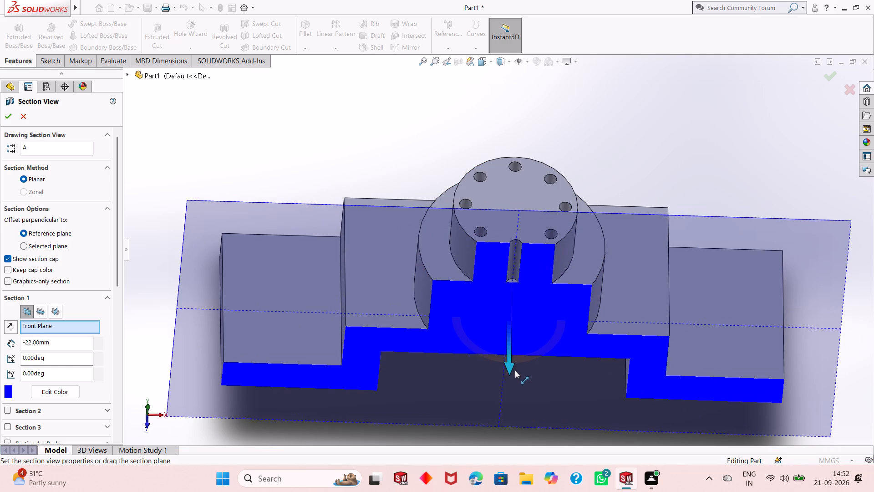
left_click_drag(515, 370, 518, 354)
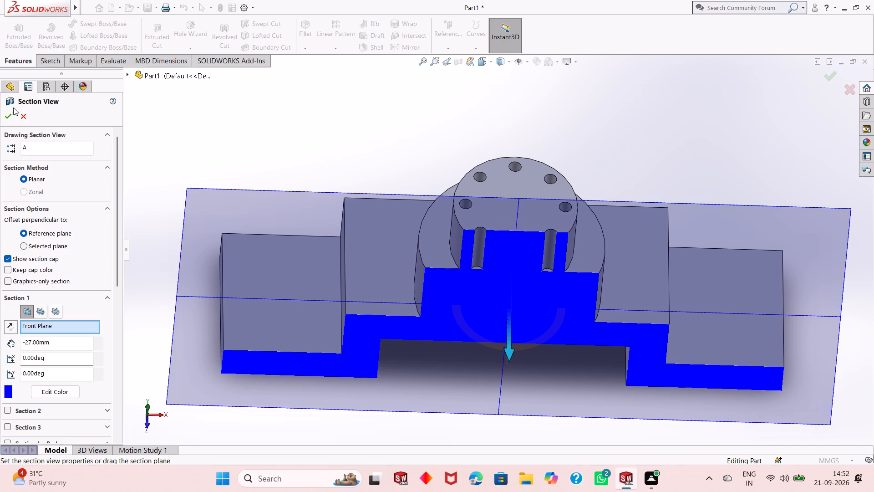
left_click(2, 113)
left_click(334, 135)
middle_click_drag(560, 349, 546, 306)
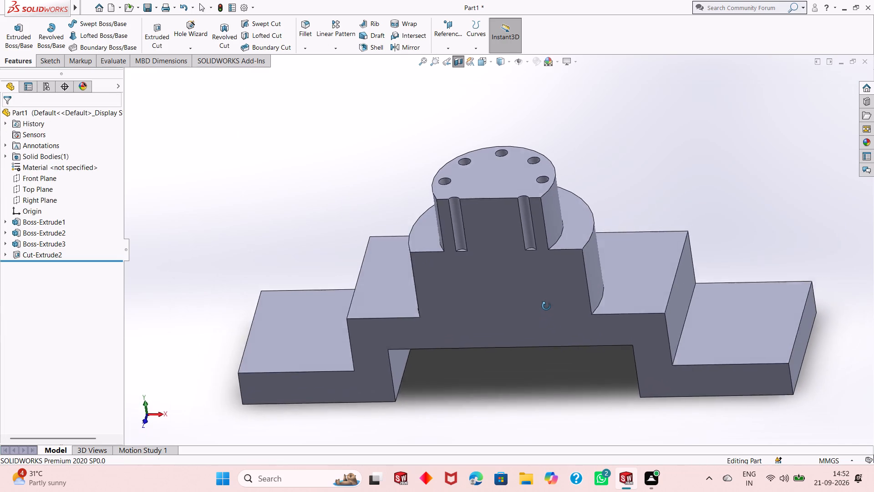
middle_click_drag(546, 306, 559, 297)
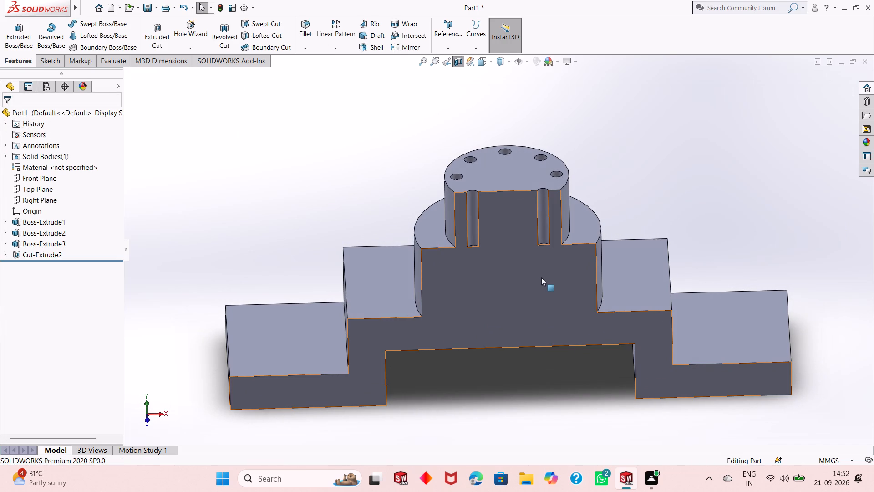
middle_click_drag(541, 277, 548, 294)
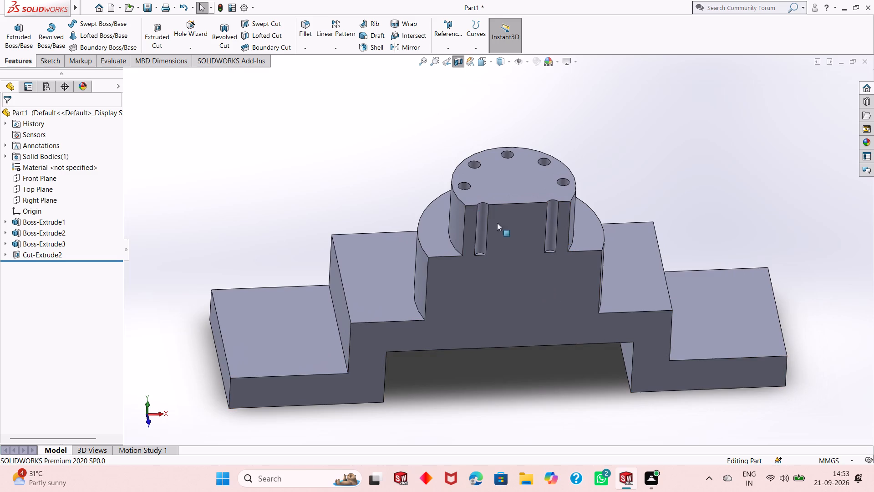
left_click(459, 57)
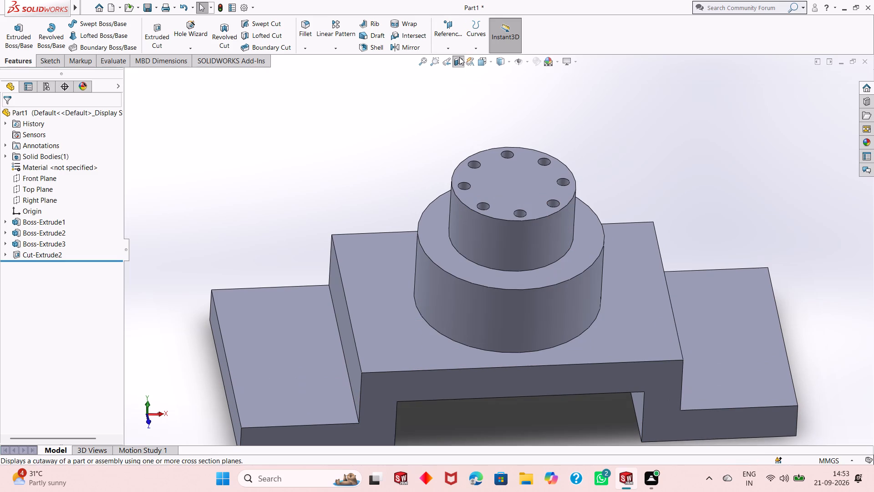
Start a sketch on the upper boss's top face and draw a concentric circle about 18 mm in diameter inside the hole ring.
scroll(532, 215, "up", 2)
scroll(527, 227, "down", 2)
middle_click_drag(526, 227, 528, 263)
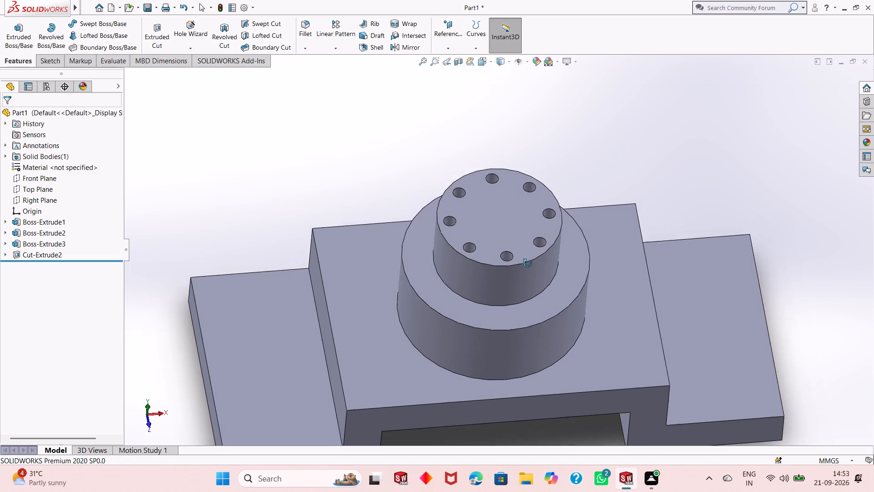
middle_click_drag(528, 263, 528, 275)
scroll(528, 269, "up", 3)
middle_click_drag(506, 223, 358, 283)
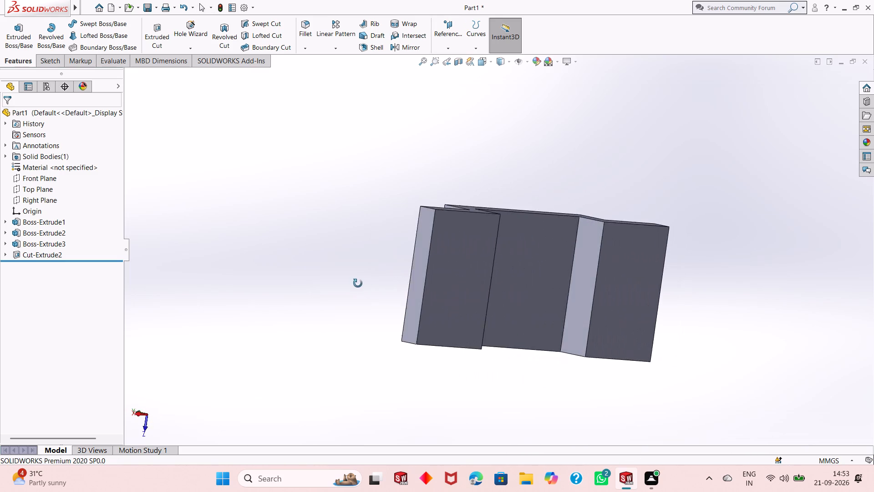
middle_click_drag(358, 283, 520, 251)
left_click(517, 254)
left_click(553, 229)
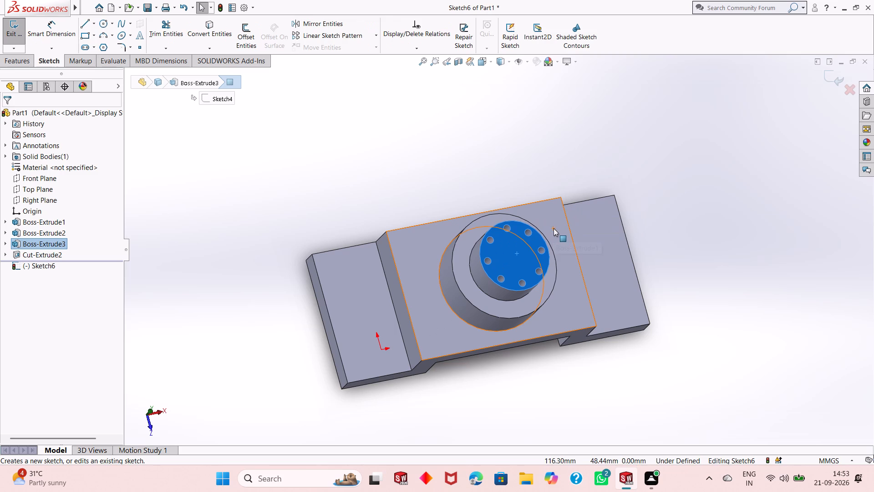
key("ctrl+8")
key("Escape")
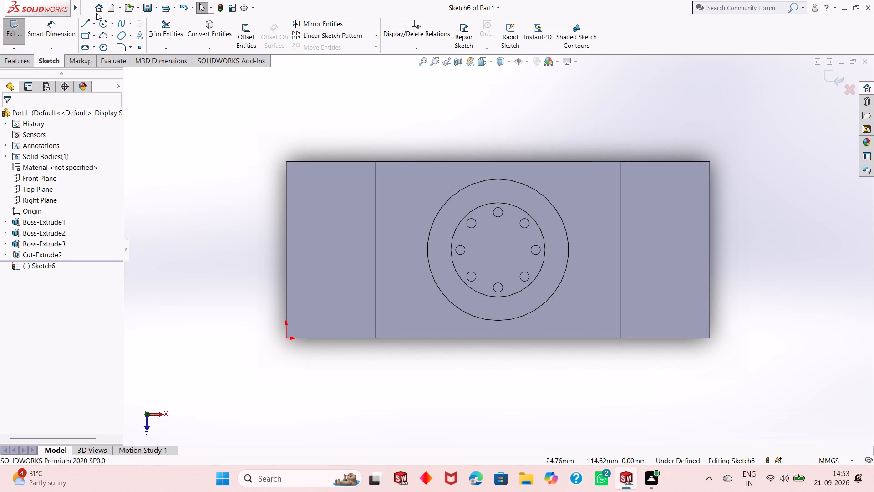
left_click(104, 26)
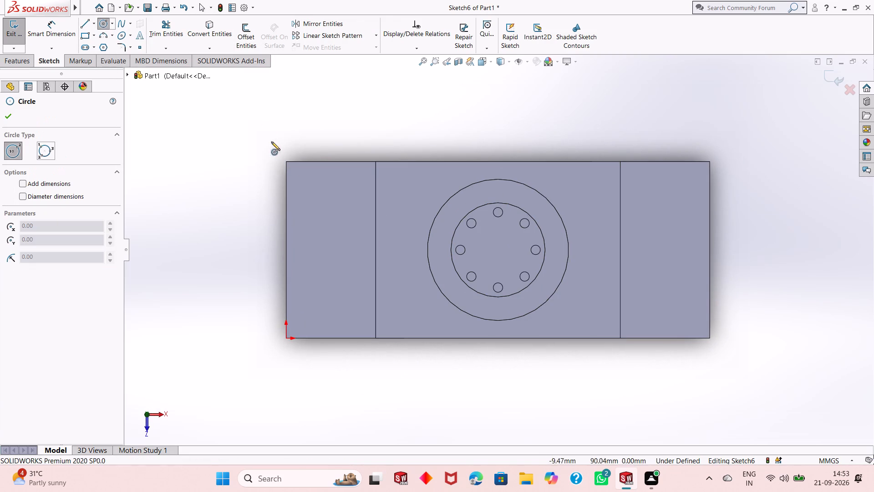
left_click(498, 249)
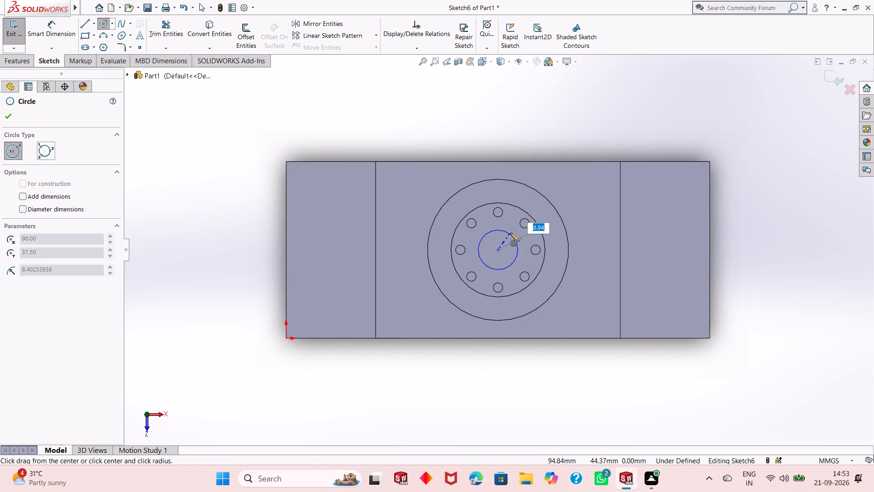
left_click(510, 233)
right_click(511, 233)
left_click(564, 245)
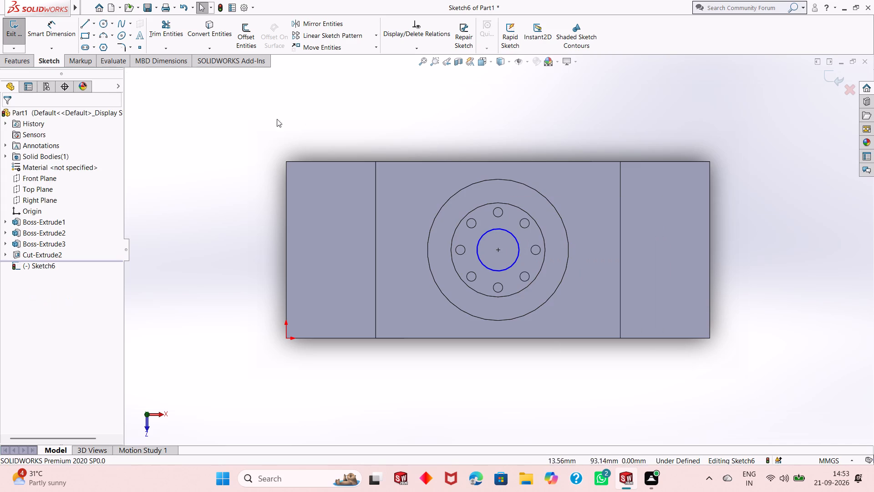
Dimension the central circle's diameter as 24 mm.
left_click(58, 24)
left_click(484, 264)
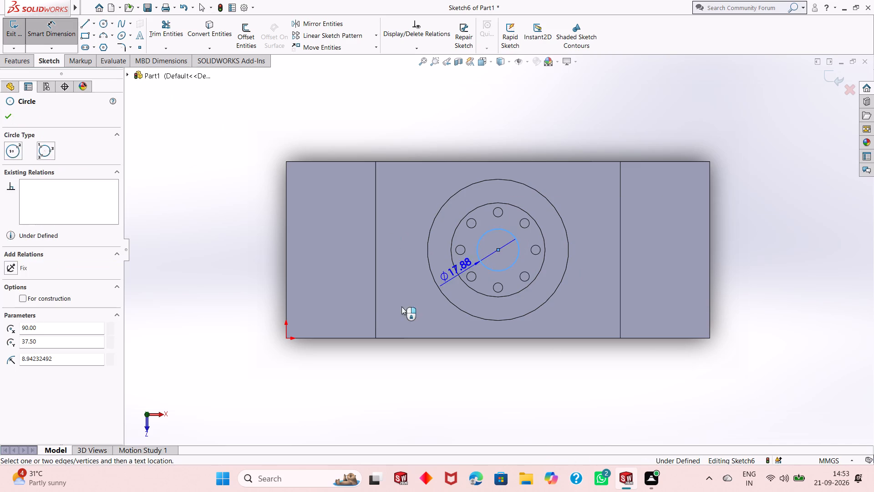
left_click(361, 344)
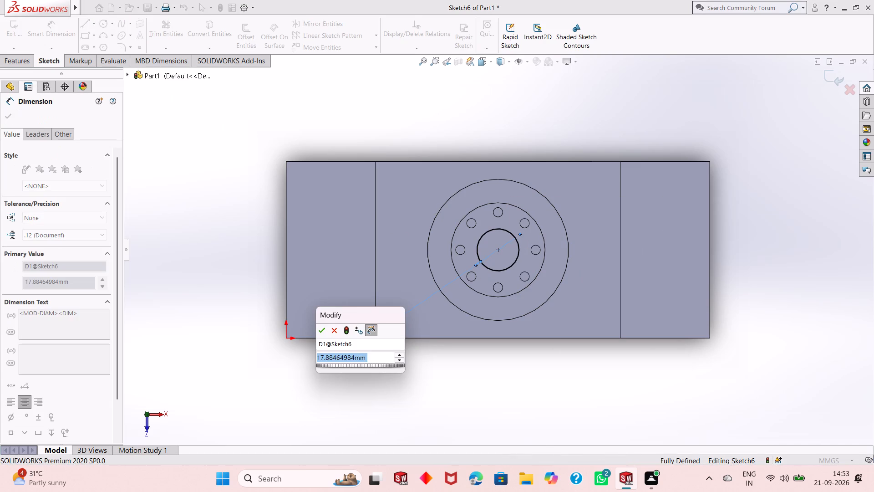
type("24")
key("Return")
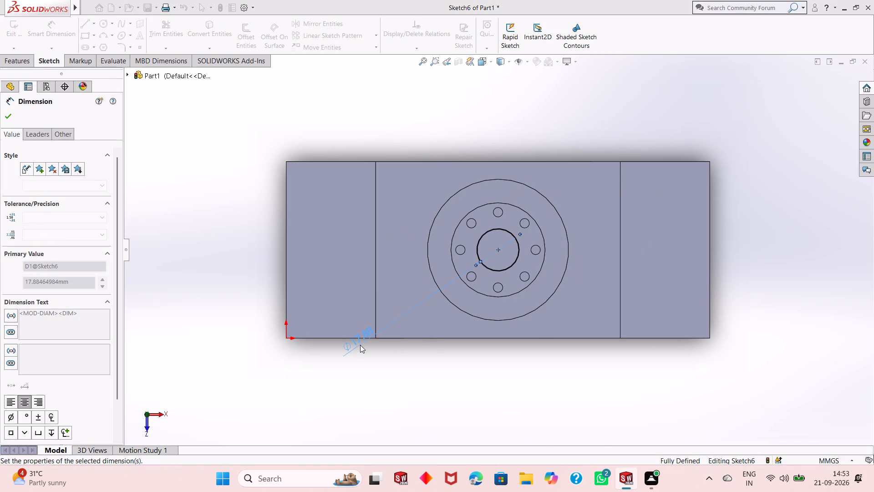
right_click(258, 168)
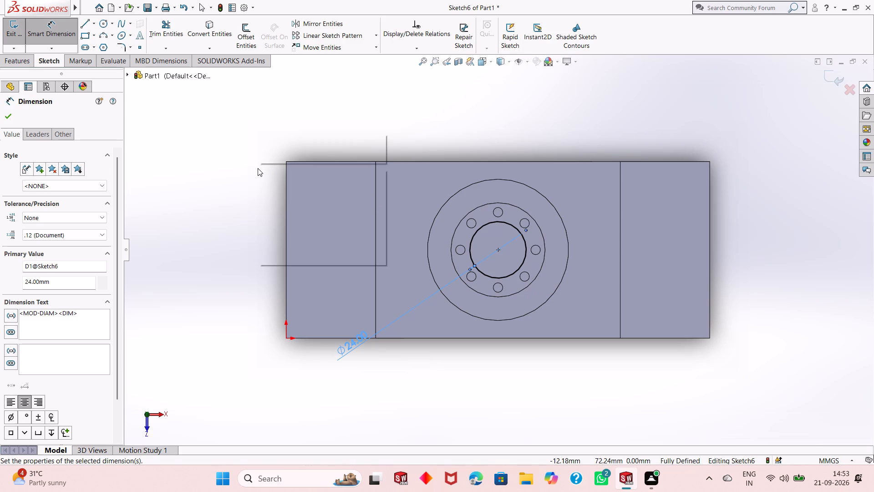
left_click(294, 195)
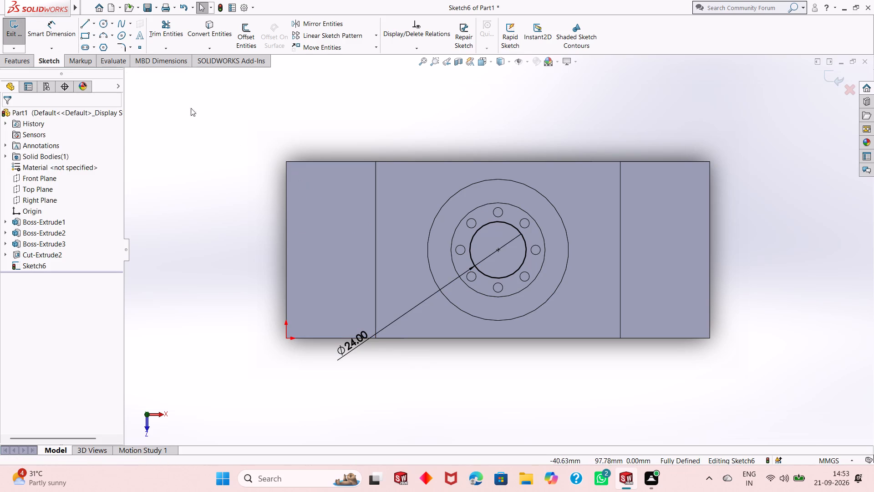
Cut-extrude the 24 mm circle Through All to make the central bore.
left_click(13, 61)
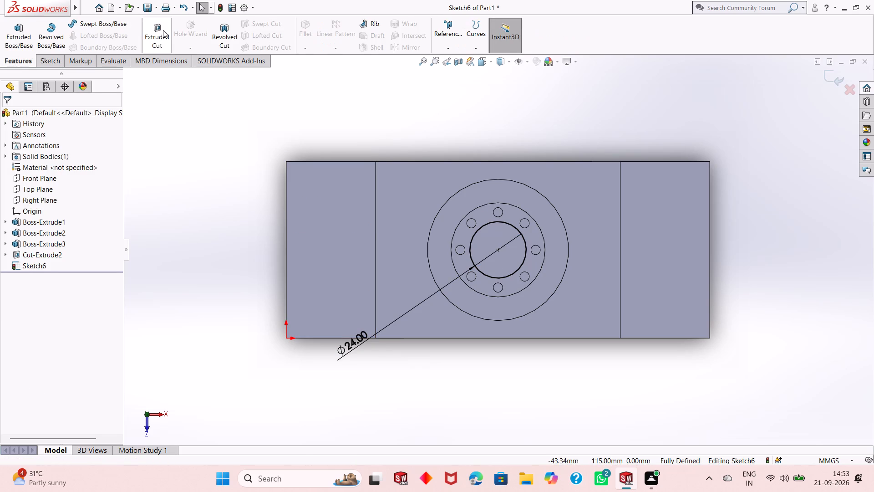
left_click(163, 30)
middle_click_drag(537, 324, 515, 231)
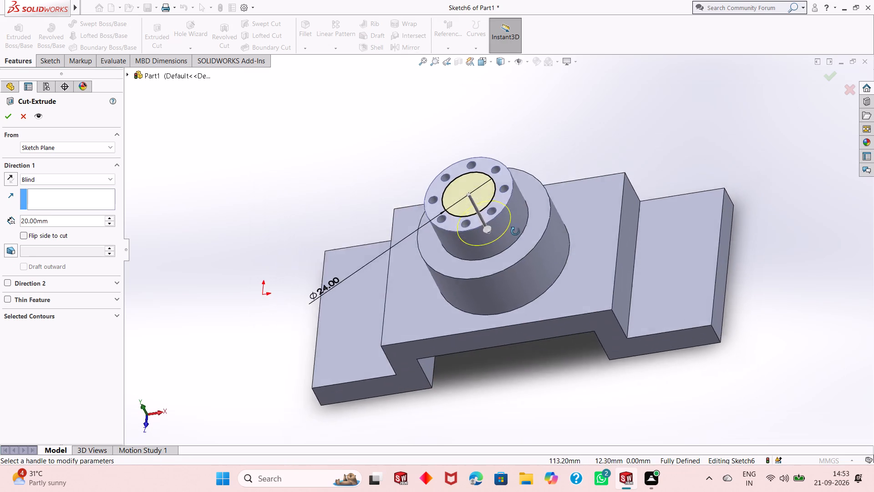
middle_click_drag(515, 231, 528, 194)
left_click(66, 216)
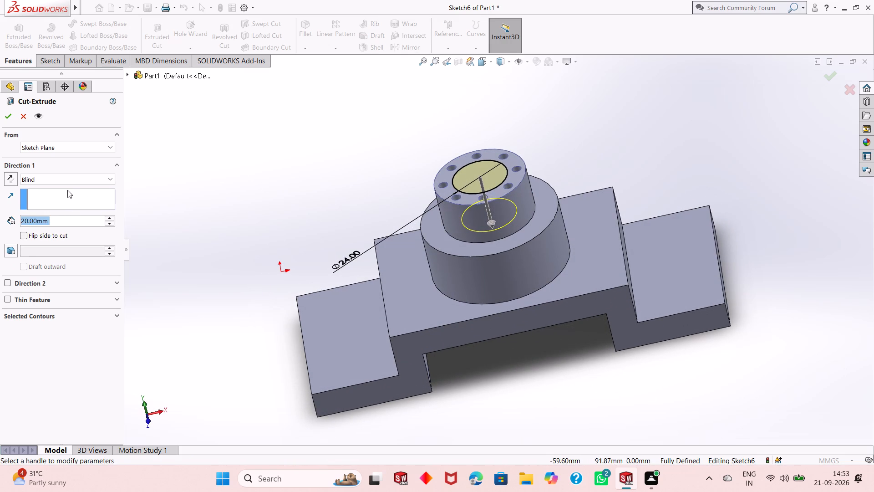
left_click(67, 180)
left_click(72, 194)
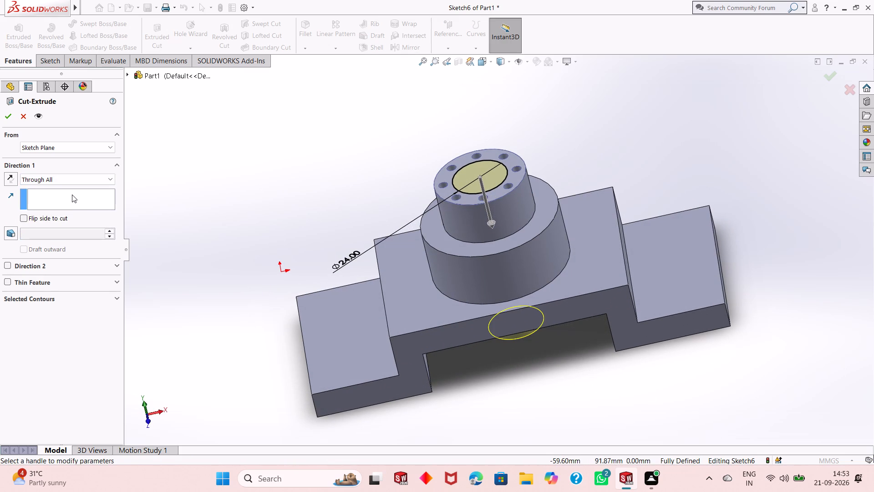
left_click(7, 118)
left_click(222, 150)
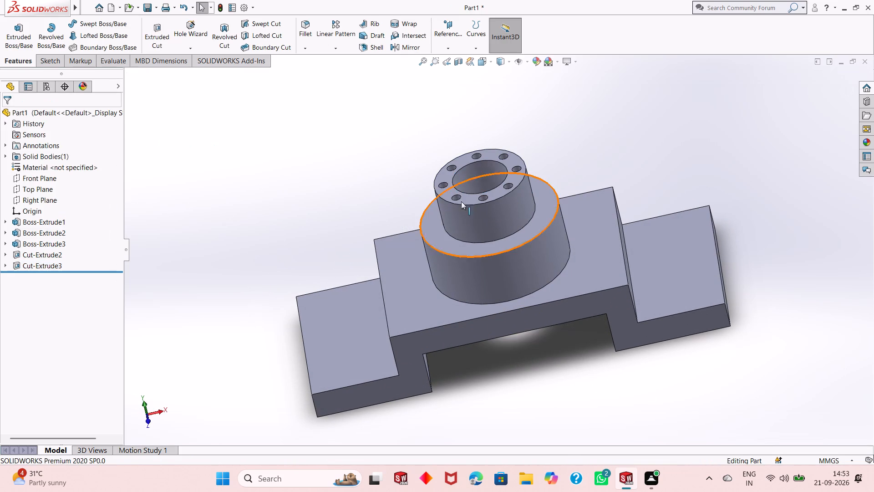
Section the part along the Front Plane at a -27 mm offset, examine the central bore and small holes, and cancel the section.
middle_click_drag(468, 174, 479, 229)
left_click(453, 60)
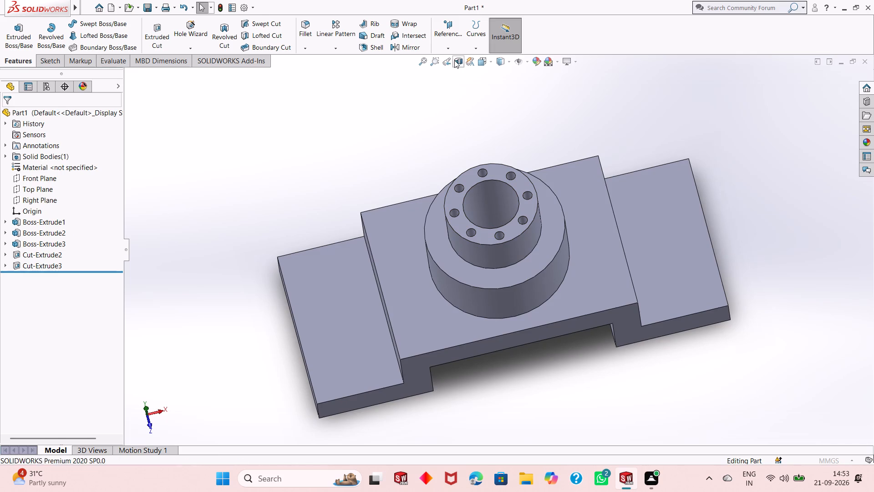
middle_click_drag(528, 298, 524, 286)
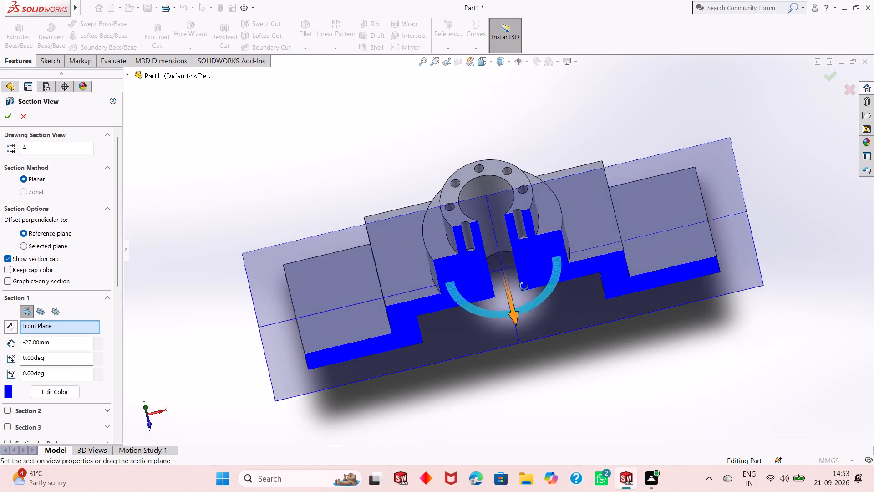
middle_click_drag(524, 286, 542, 192)
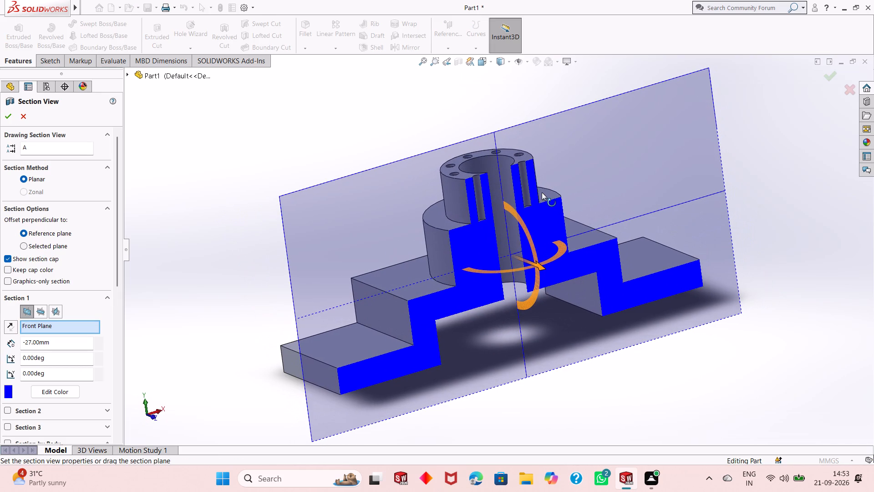
scroll(542, 192, "down", 3)
scroll(542, 192, "up", 1)
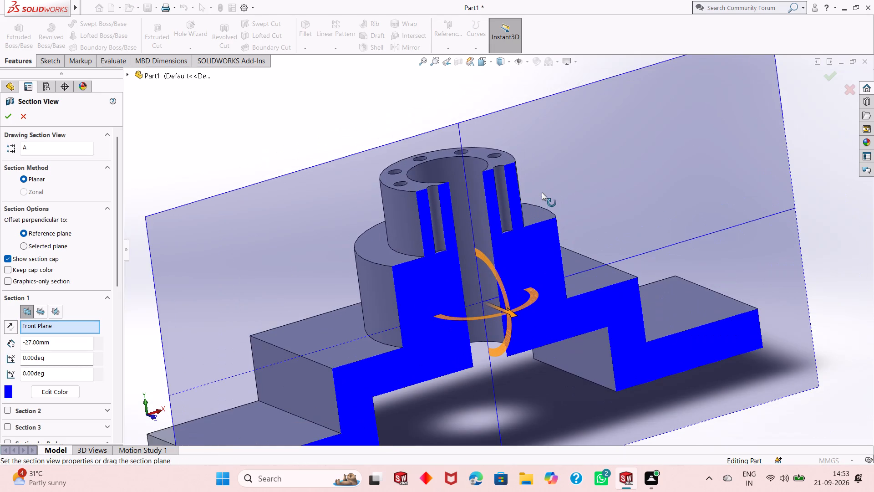
scroll(513, 227, "up", 2)
scroll(476, 264, "up", 1)
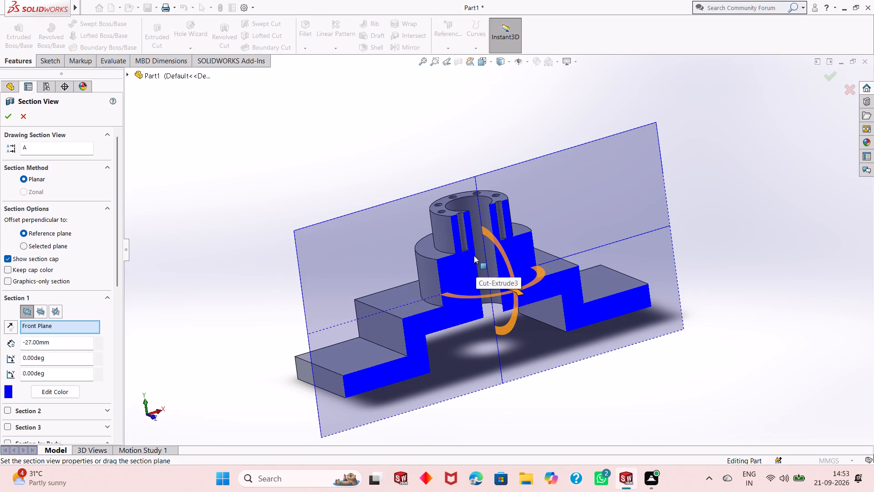
scroll(474, 255, "down", 2)
scroll(474, 255, "up", 1)
middle_click_drag(477, 252, 473, 272)
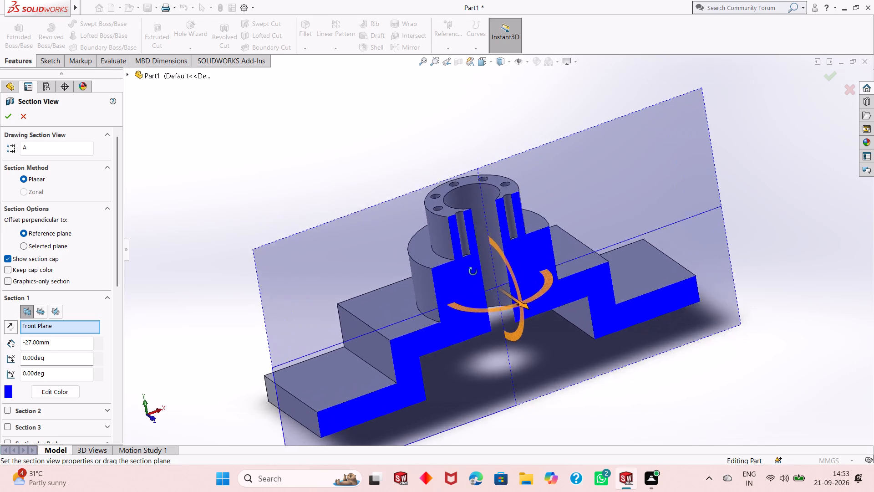
middle_click_drag(473, 272, 444, 292)
scroll(467, 263, "up", 2)
scroll(481, 218, "down", 5)
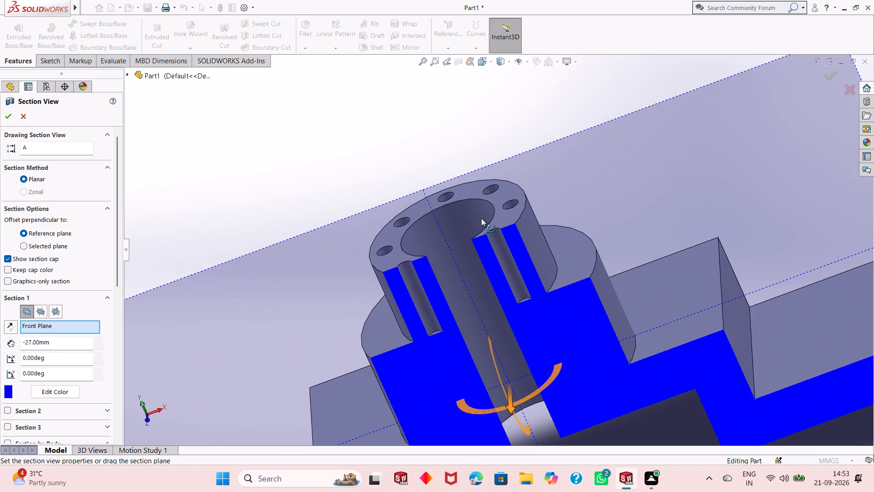
scroll(484, 279, "up", 3)
middle_click_drag(484, 280, 491, 234)
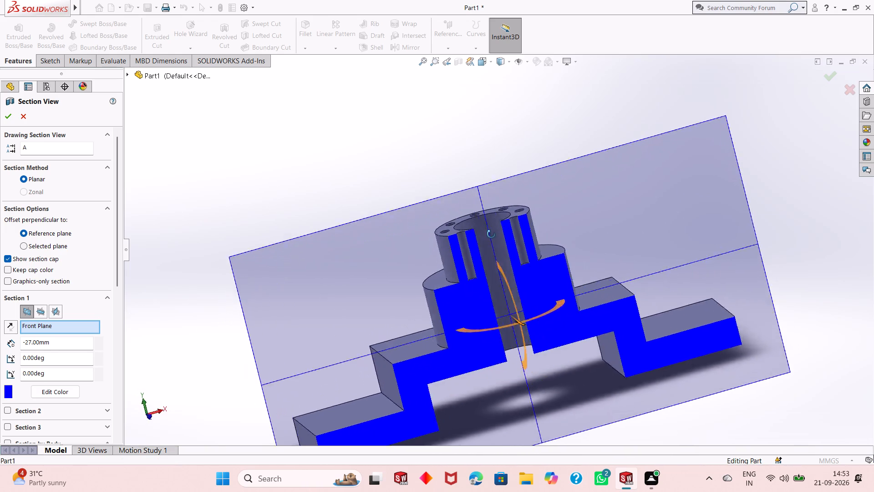
middle_click_drag(491, 234, 439, 227)
middle_click_drag(499, 249, 456, 316)
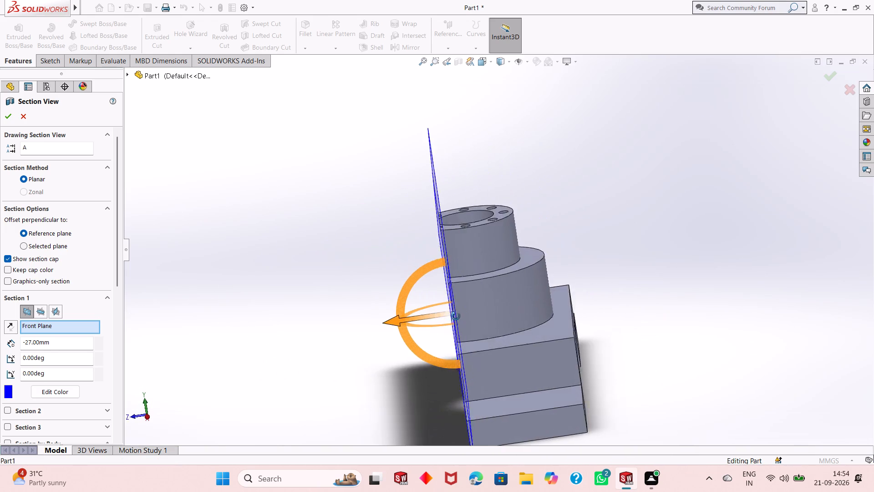
middle_click_drag(456, 316, 535, 333)
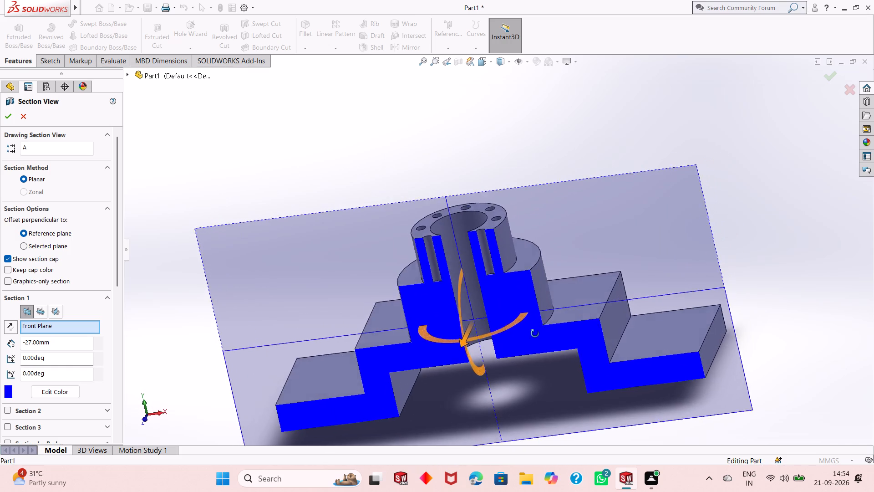
middle_click_drag(535, 333, 532, 348)
key("Escape")
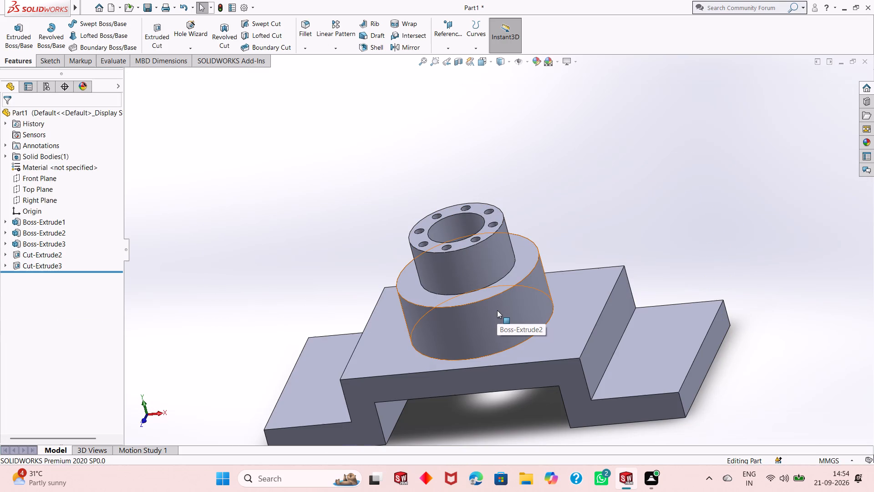
Sketch two circles with vertically aligned centres on the right-hand foot's top face, the rear one about 19 mm in diameter.
scroll(497, 310, "down", 3)
scroll(498, 311, "up", 3)
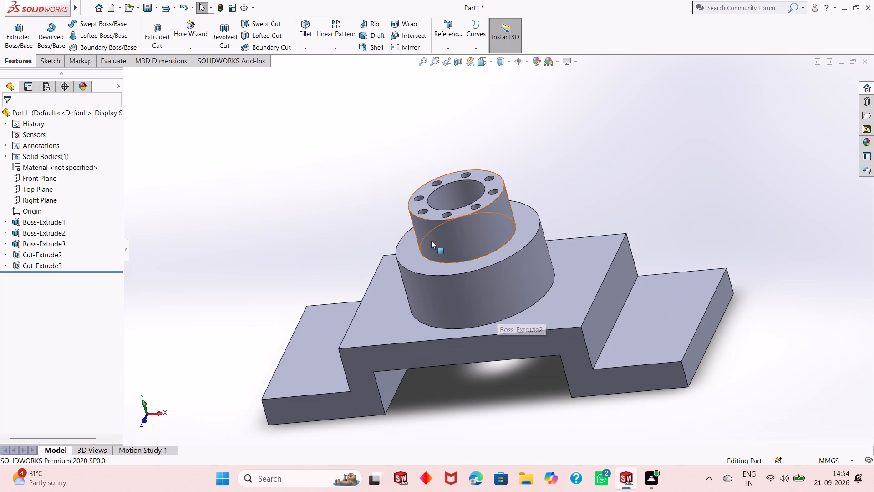
left_click(661, 309)
left_click(701, 287)
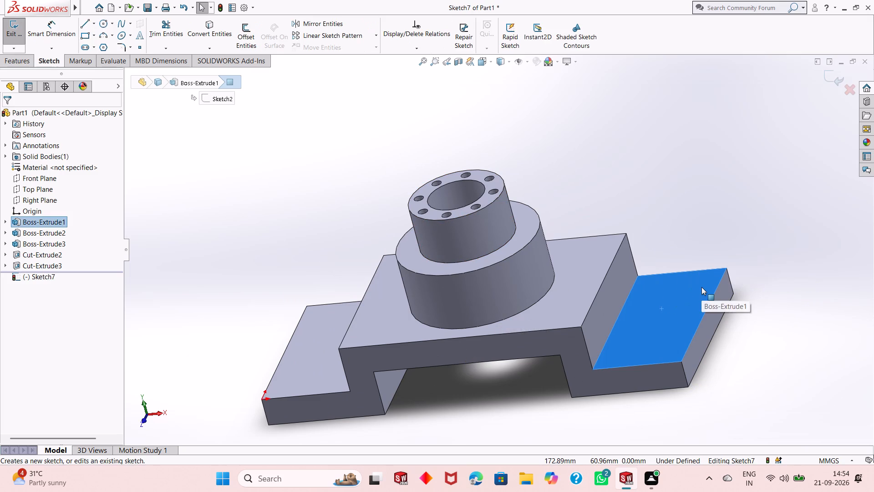
key("ctrl+8")
key("Escape")
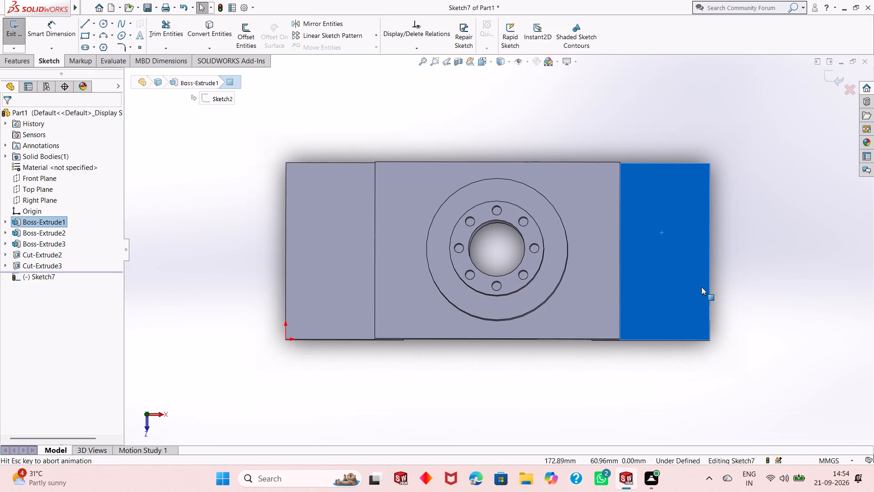
left_click(105, 25)
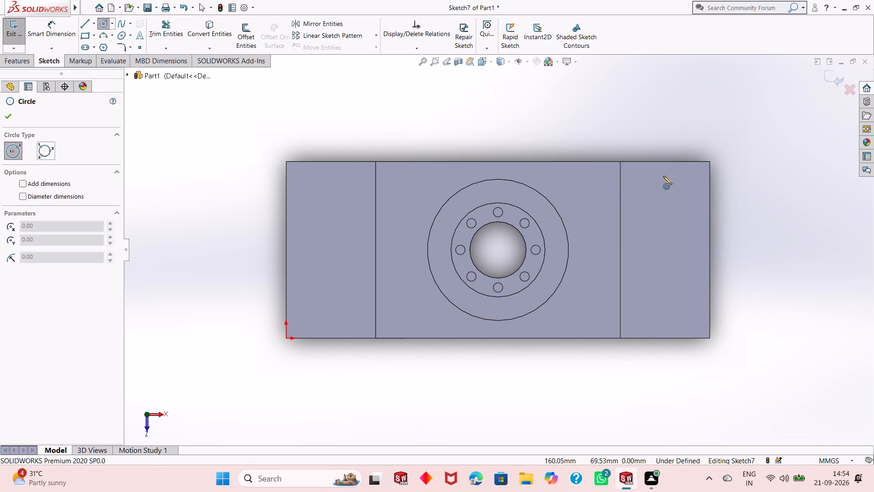
left_click(666, 199)
left_click(667, 221)
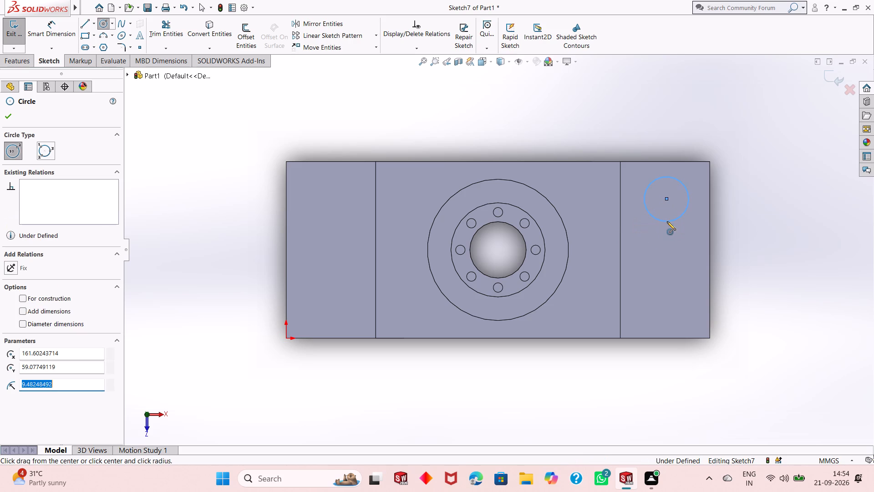
left_click(665, 295)
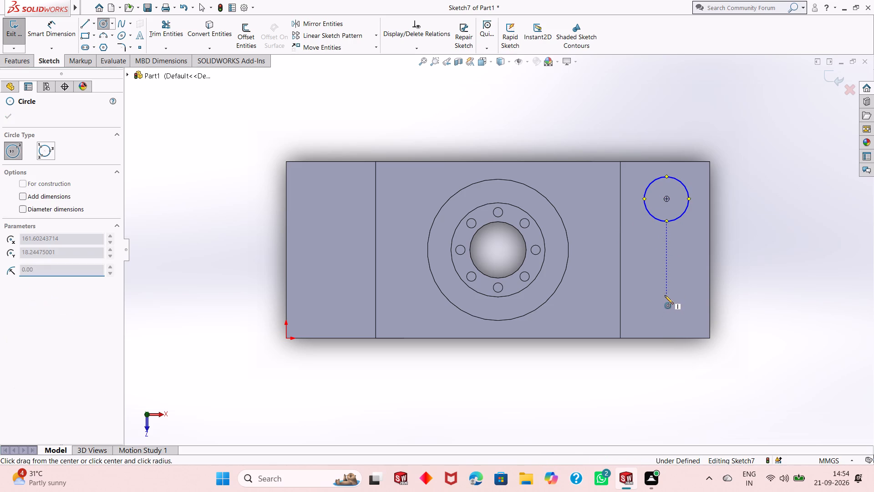
left_click(680, 281)
right_click(680, 281)
left_click(694, 288)
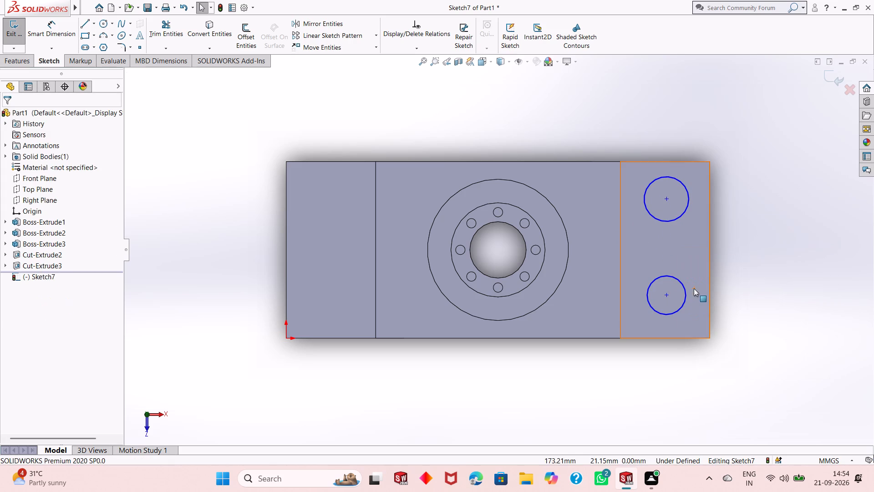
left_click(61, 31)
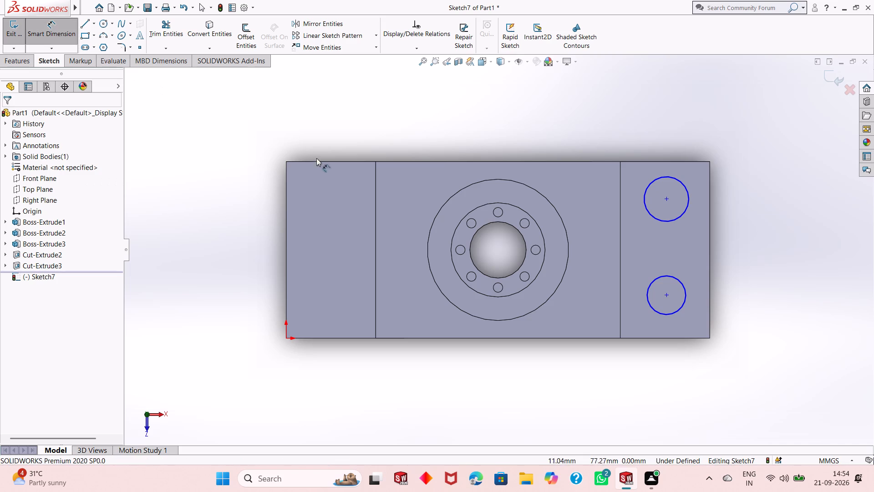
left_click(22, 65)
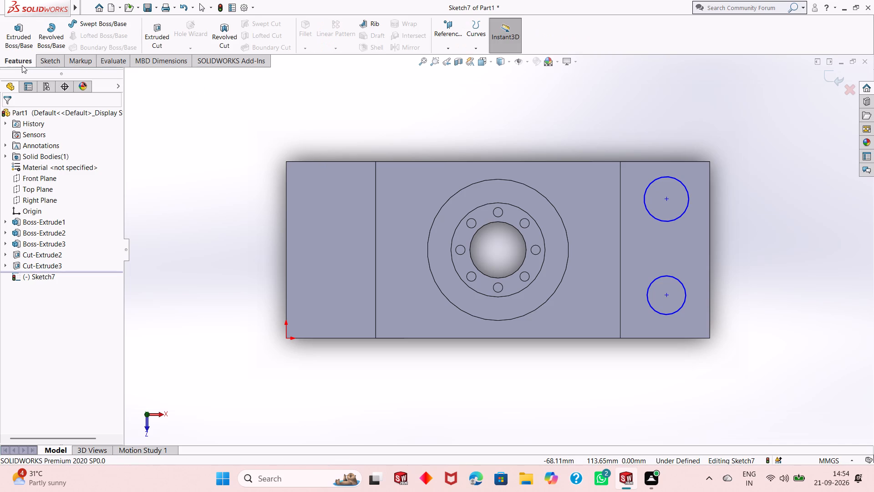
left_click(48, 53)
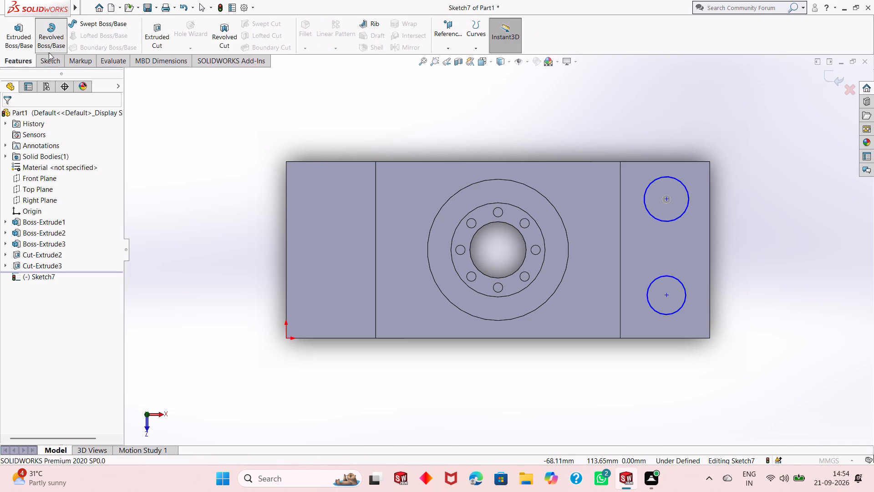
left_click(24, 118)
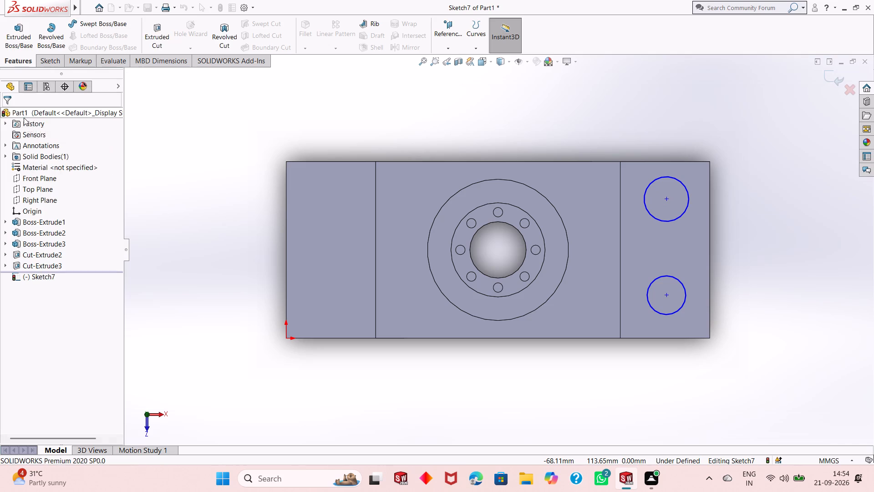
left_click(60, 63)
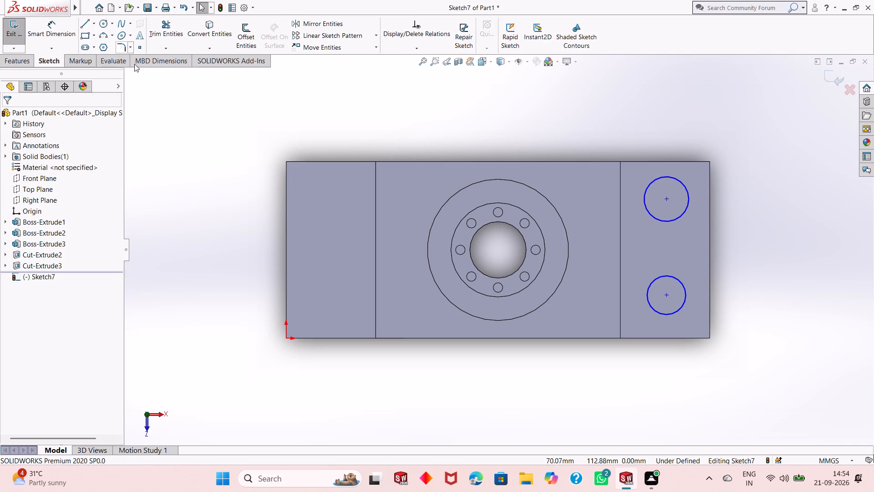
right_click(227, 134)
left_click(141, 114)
Dimension the diameter of the rear circle on the right-hand foot as 14 mm.
left_click(66, 24)
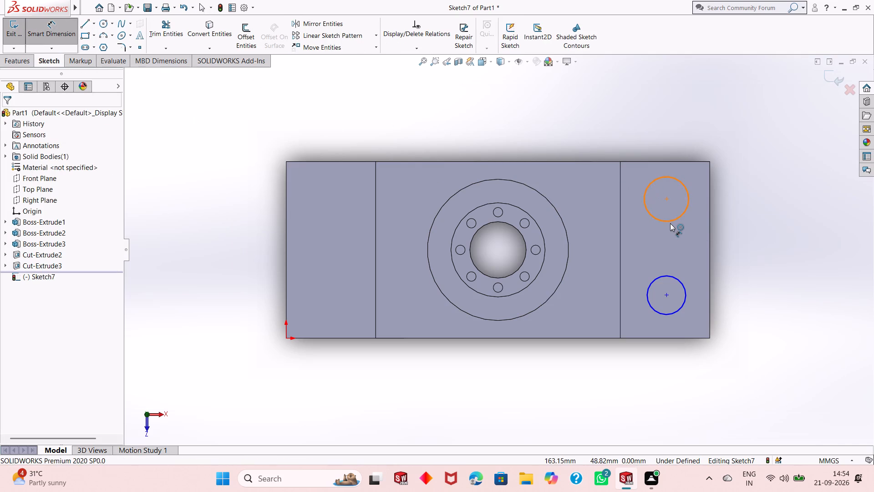
left_click(670, 223)
left_click(846, 288)
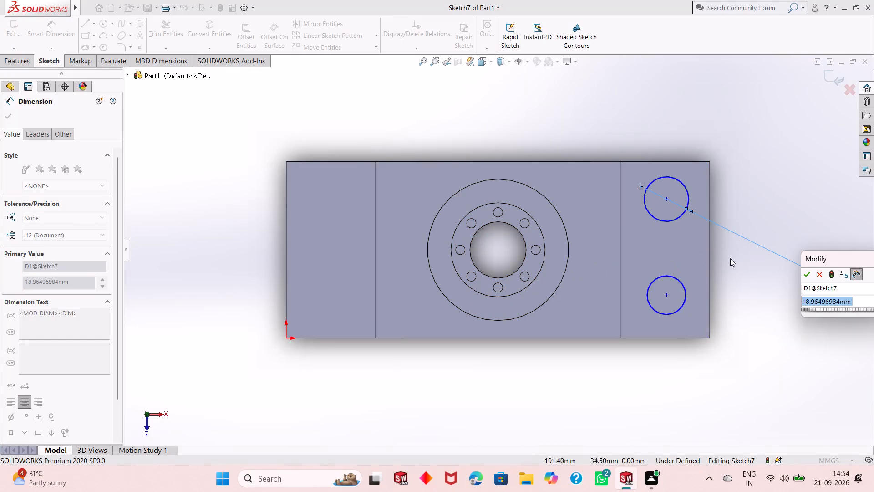
scroll(672, 277, "down", 3)
scroll(640, 251, "up", 4)
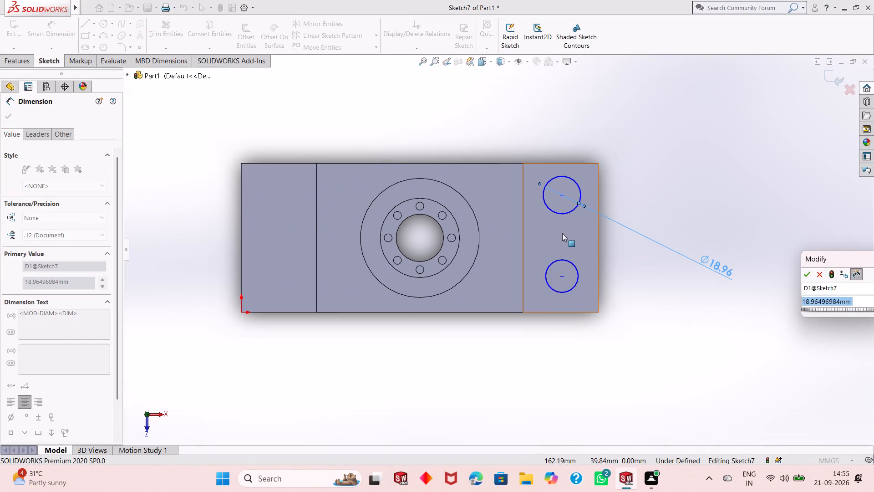
scroll(562, 233, "down", 1)
scroll(435, 227, "down", 2)
scroll(454, 235, "up", 2)
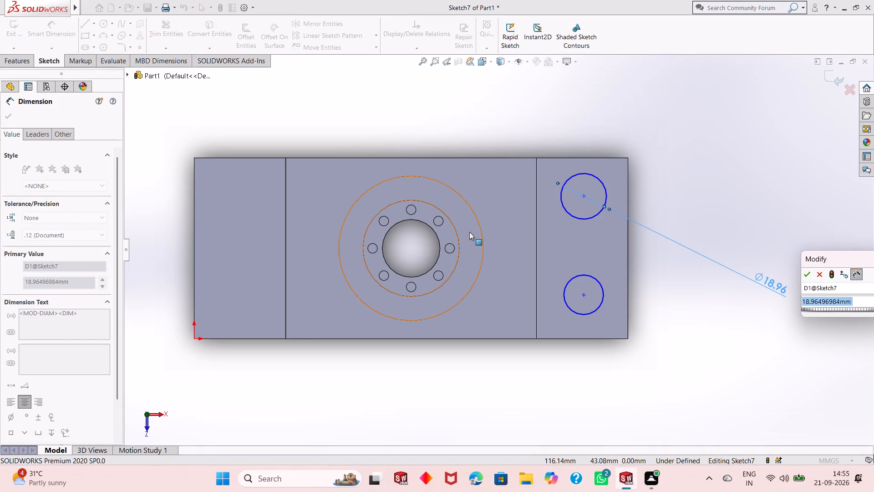
scroll(469, 232, "down", 1)
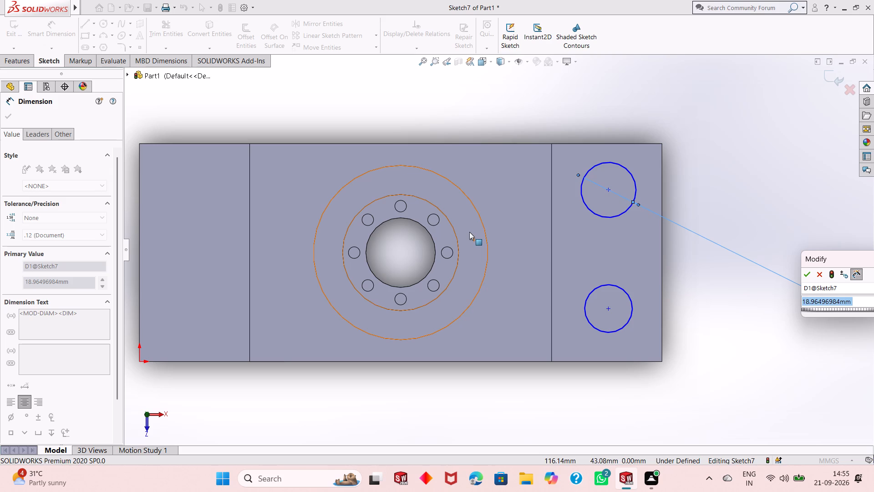
scroll(469, 232, "up", 2)
scroll(469, 232, "down", 2)
scroll(452, 293, "up", 2)
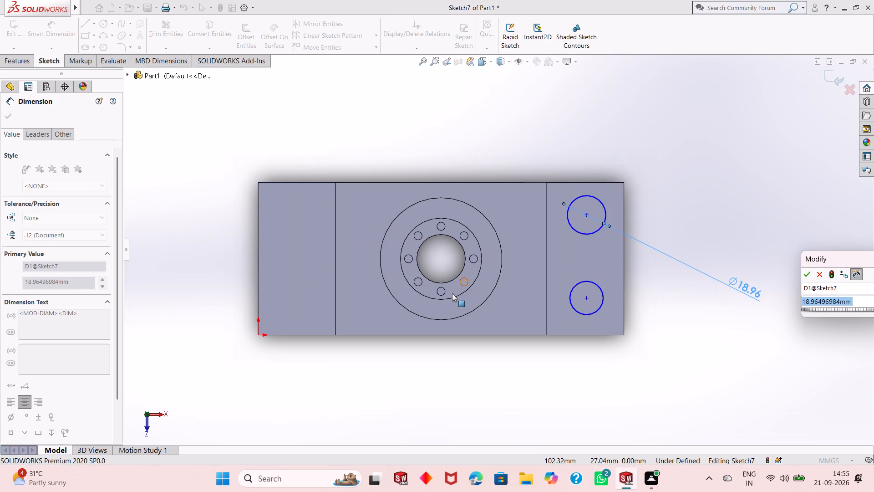
scroll(452, 293, "down", 2)
scroll(452, 293, "up", 2)
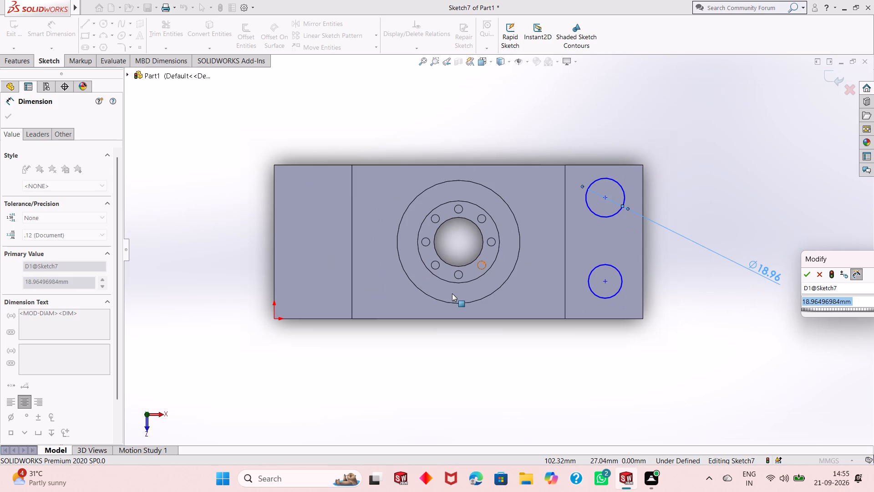
scroll(452, 293, "up", 2)
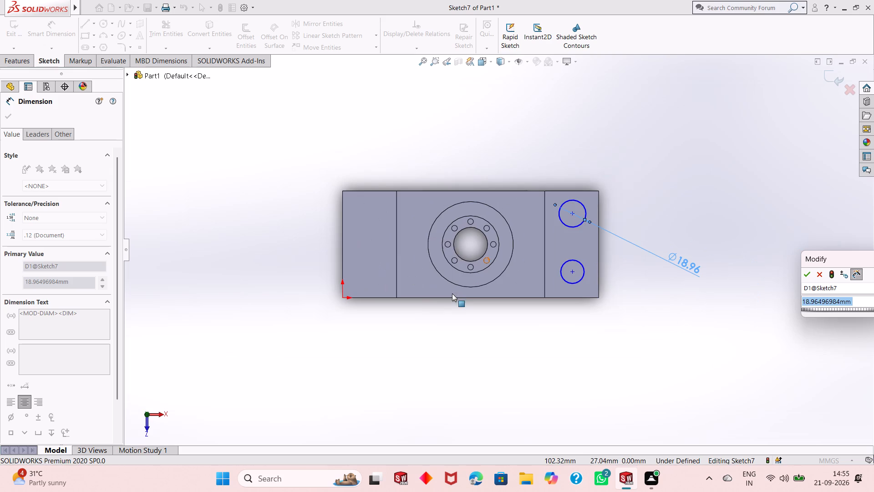
scroll(460, 276, "down", 2)
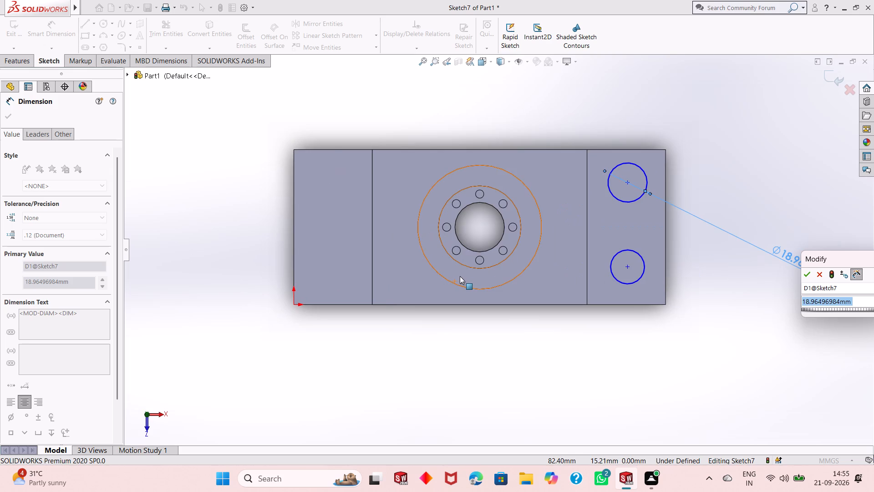
scroll(460, 276, "down", 1)
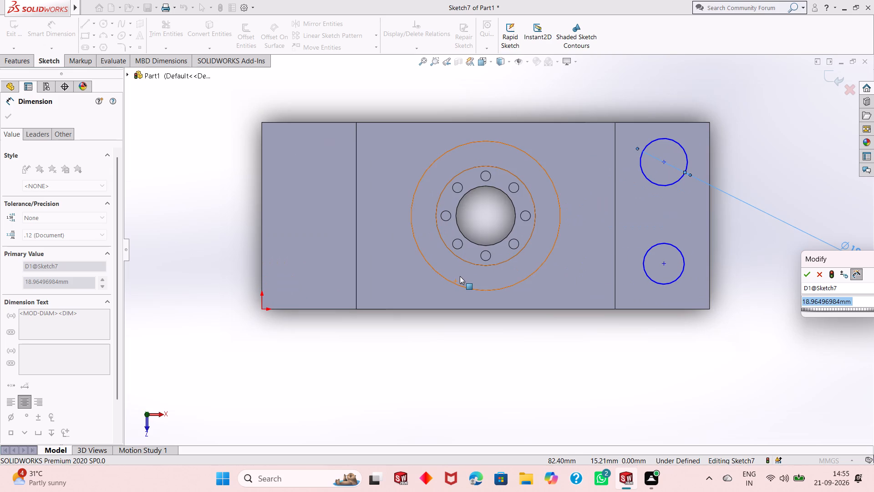
scroll(460, 276, "down", 3)
scroll(460, 276, "up", 2)
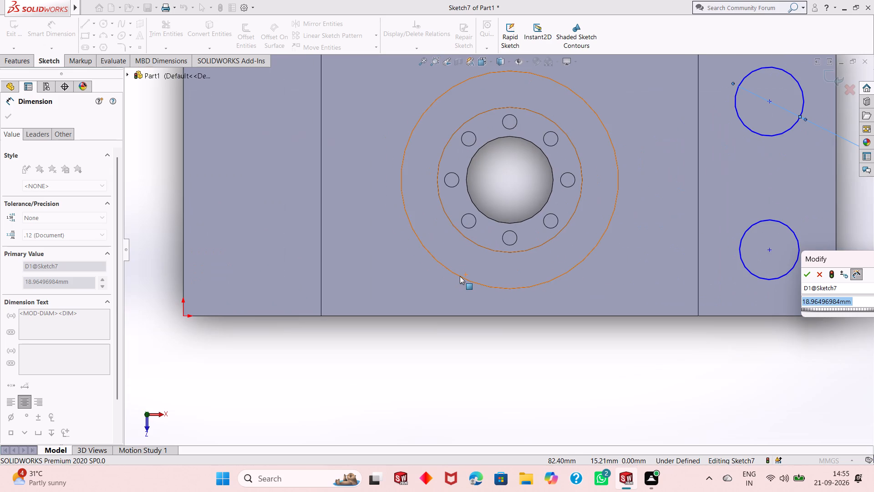
scroll(460, 276, "down", 2)
scroll(460, 276, "up", 1)
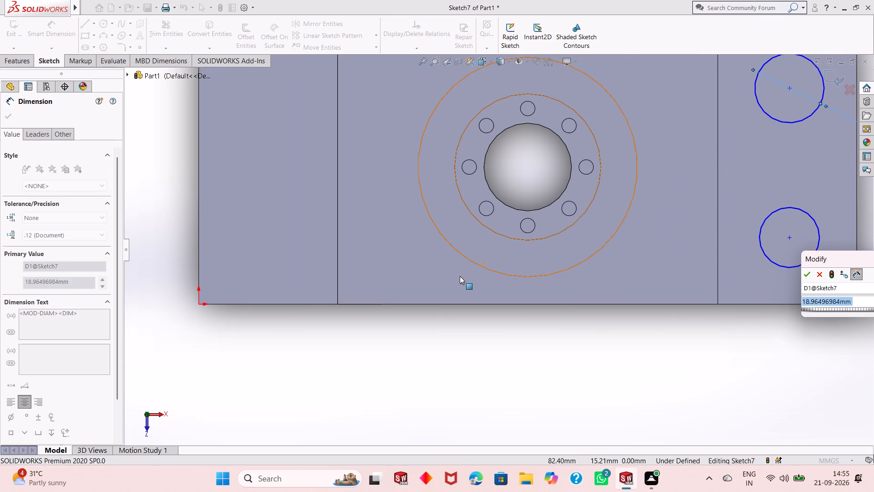
scroll(460, 276, "up", 2)
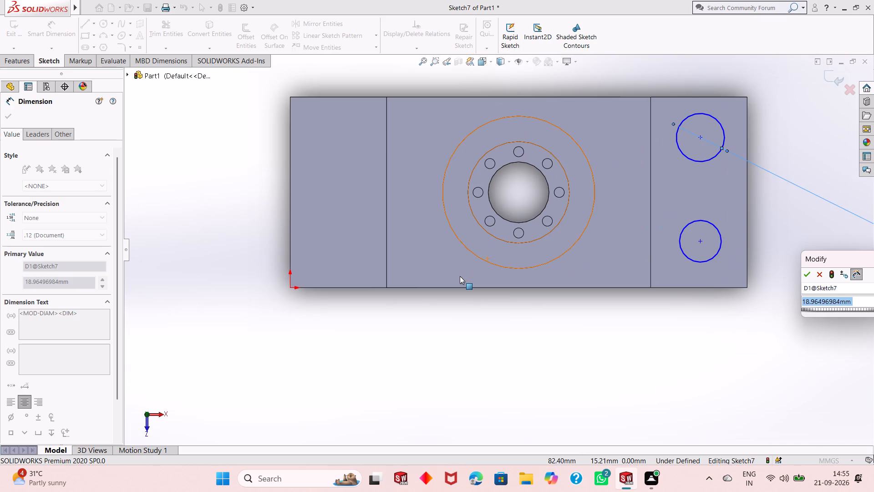
scroll(460, 276, "up", 2)
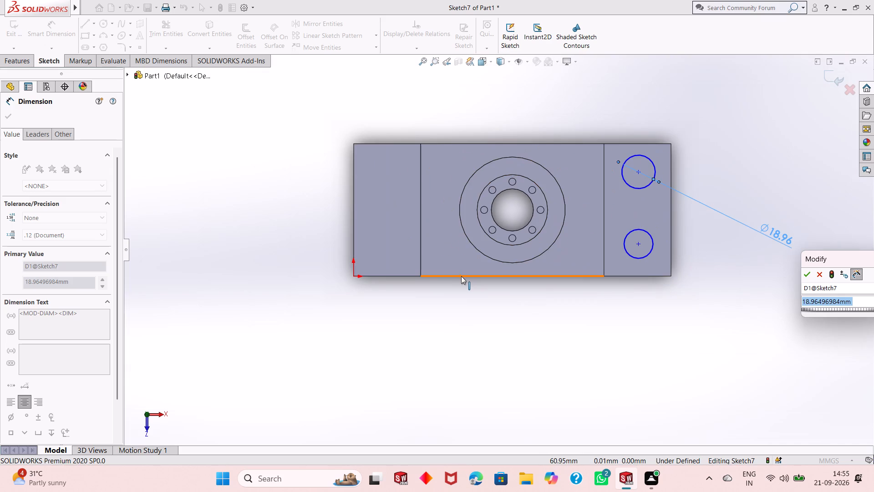
scroll(485, 270, "down", 2)
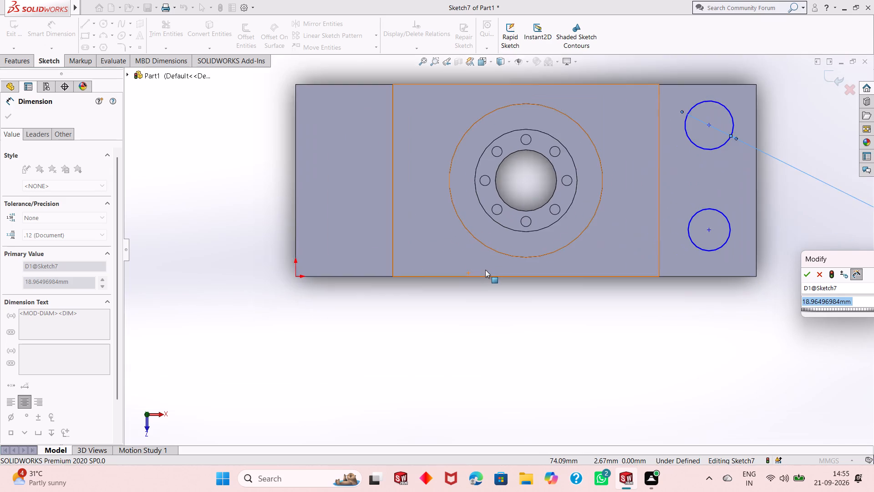
scroll(485, 270, "up", 4)
scroll(537, 191, "down", 2)
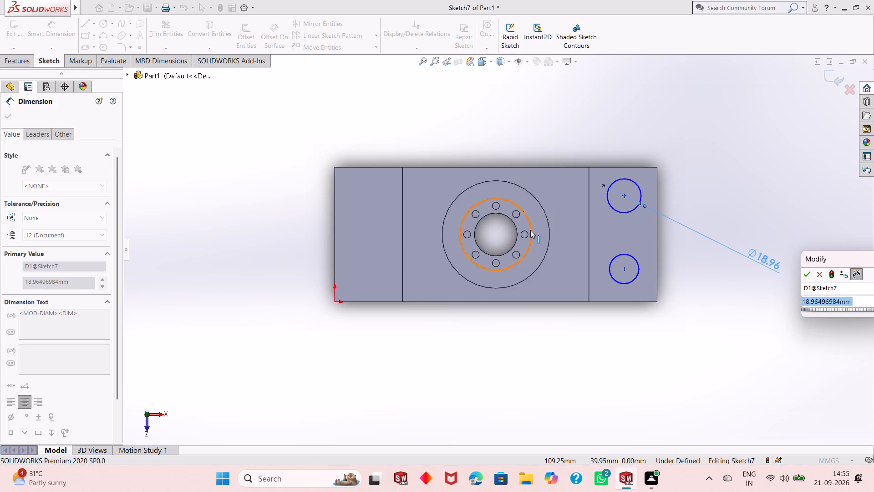
scroll(530, 230, "down", 2)
scroll(484, 222, "up", 1)
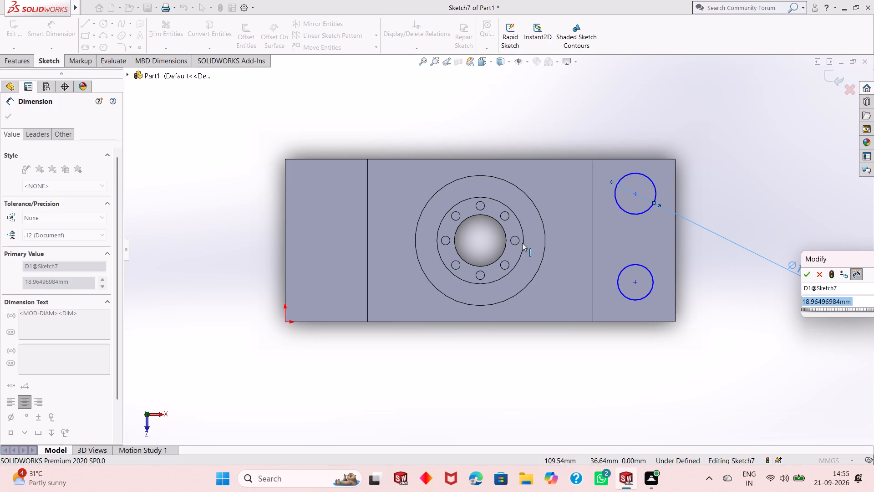
scroll(522, 243, "up", 3)
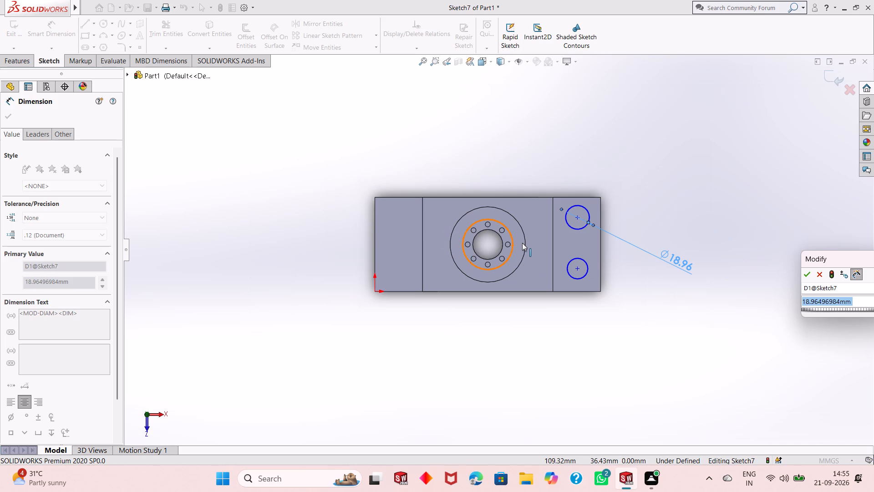
type("14")
key("Return")
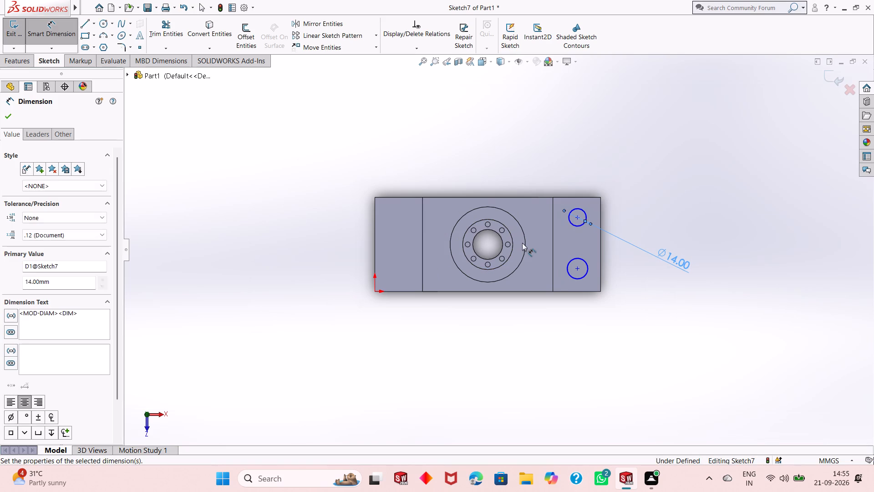
Dimension the diameter of the front circle on the right-hand foot as 14 mm.
left_click(587, 276)
left_click(640, 338)
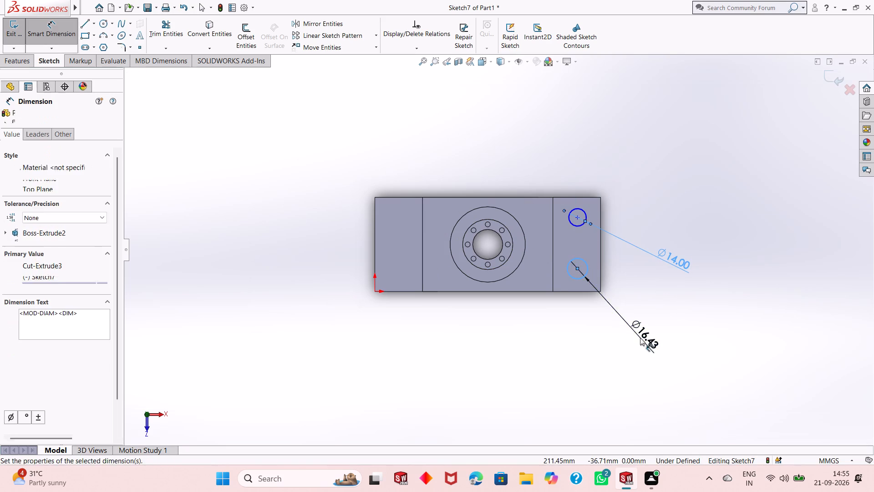
type("14")
key("Return")
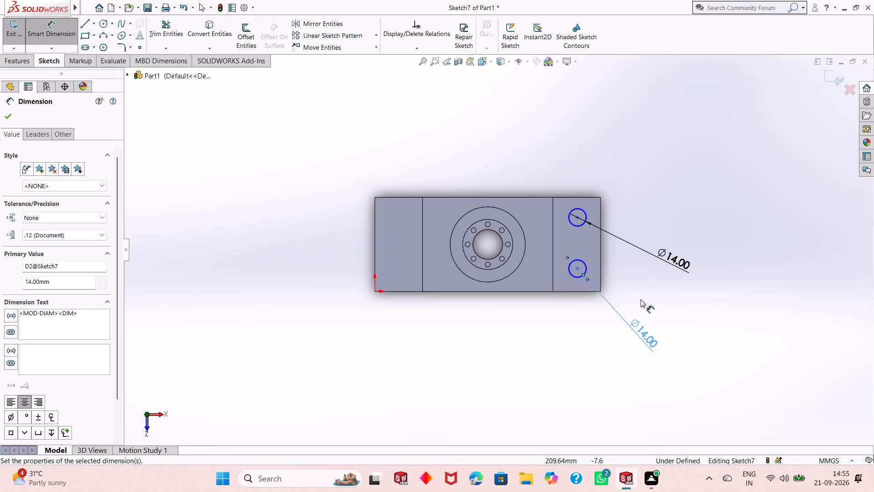
Dimension the front circle's centre 15 mm from the foot's front edge and the rear circle's centre 15 mm from its rear edge.
left_click(577, 270)
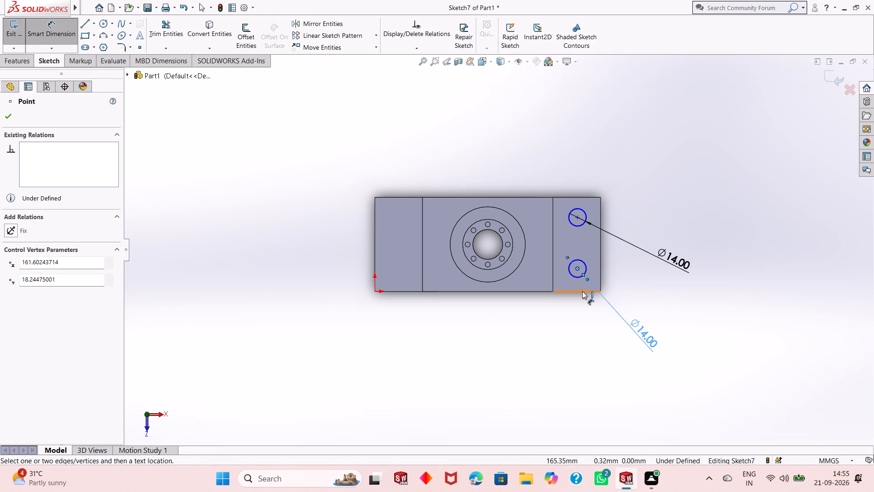
left_click(582, 291)
left_click(627, 292)
type("15")
key("Return")
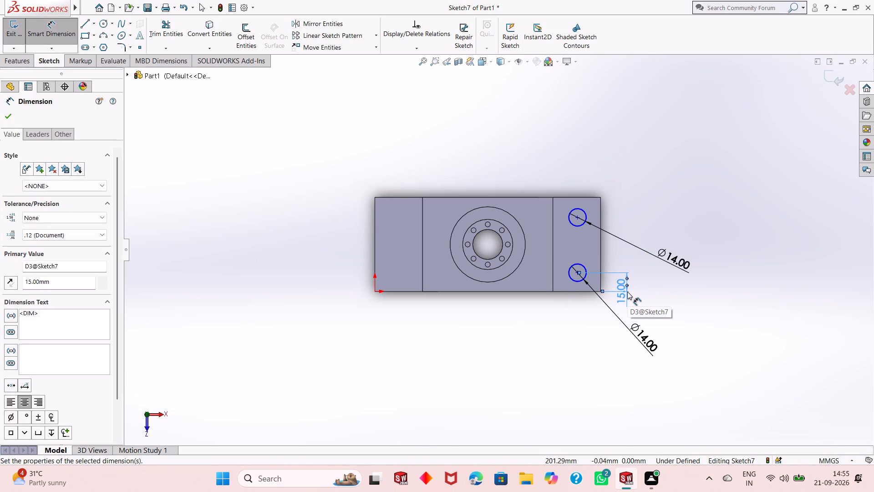
left_click(575, 219)
left_click(583, 197)
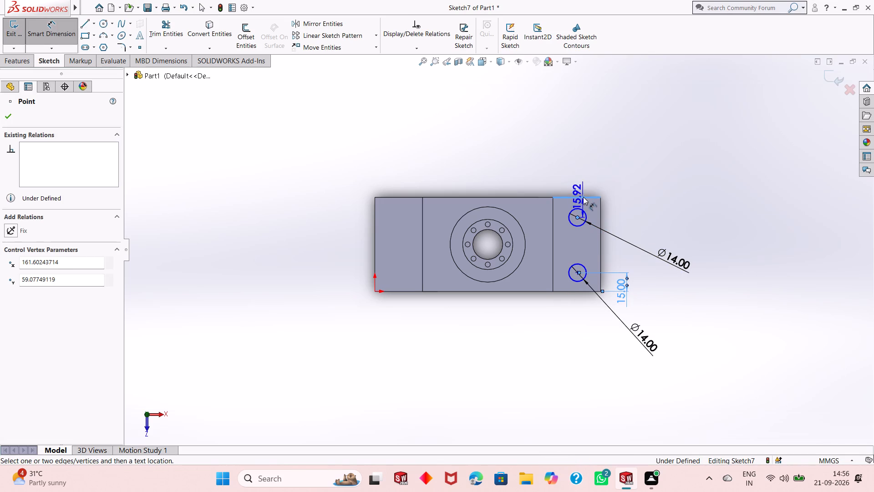
left_click(676, 202)
type("15")
key("Return")
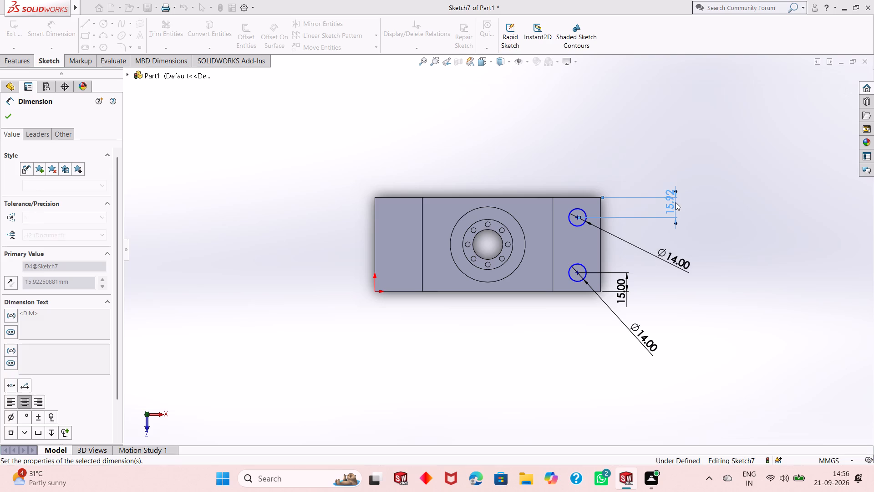
Dimension both circle centres 15 mm from the right-hand foot's outer edge, fully defining their positions.
left_click(578, 274)
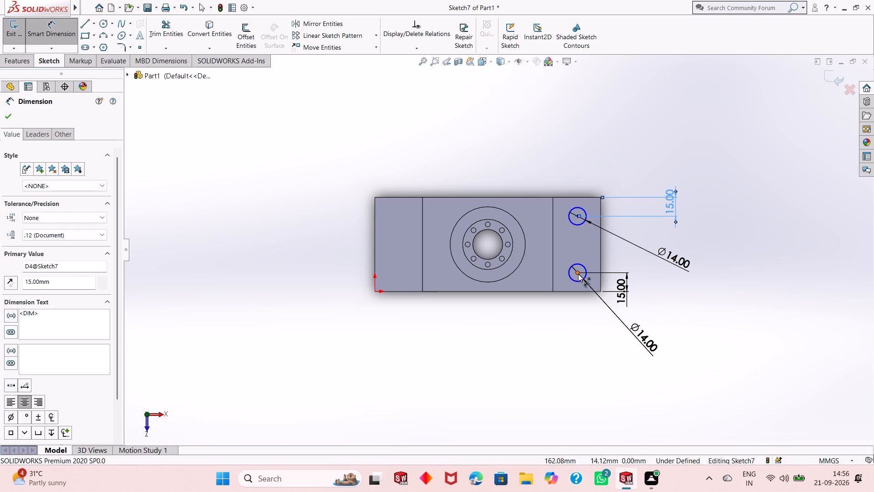
left_click(600, 266)
left_click(600, 314)
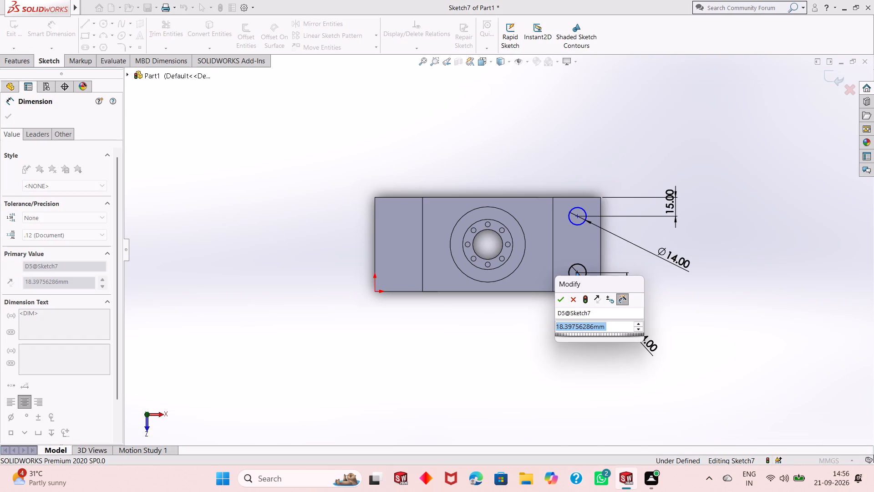
type("15")
key("Return")
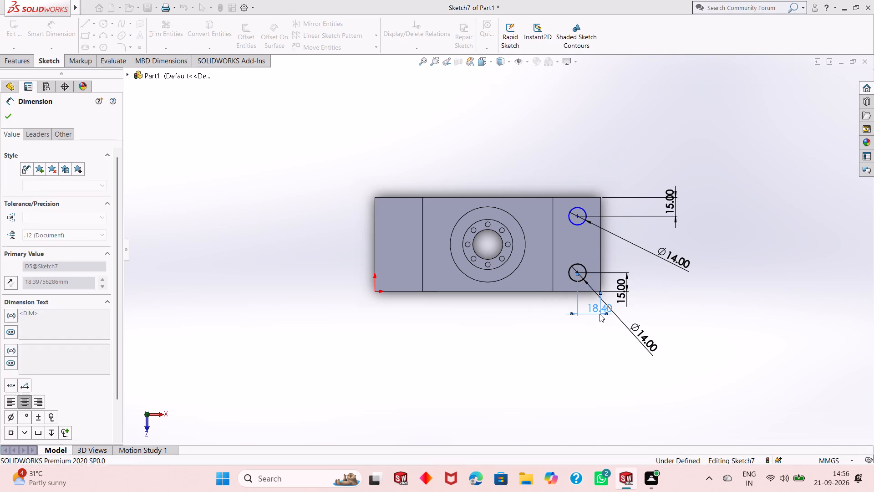
left_click(579, 215)
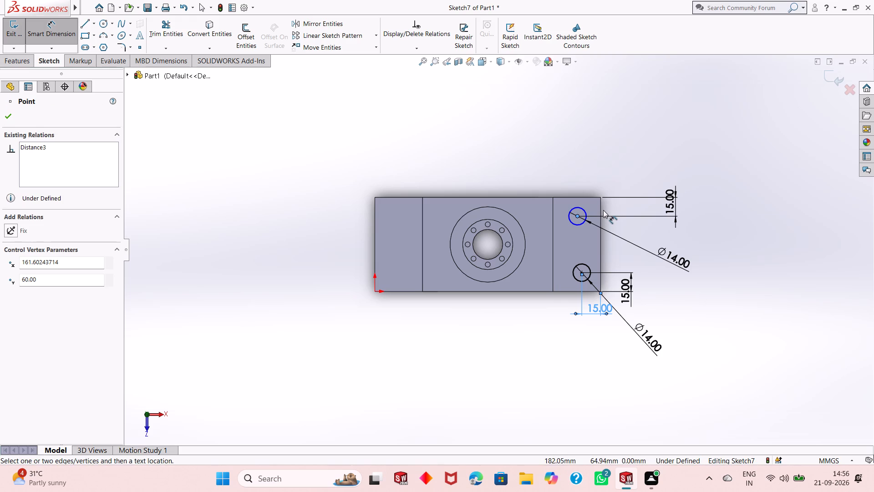
left_click(600, 211)
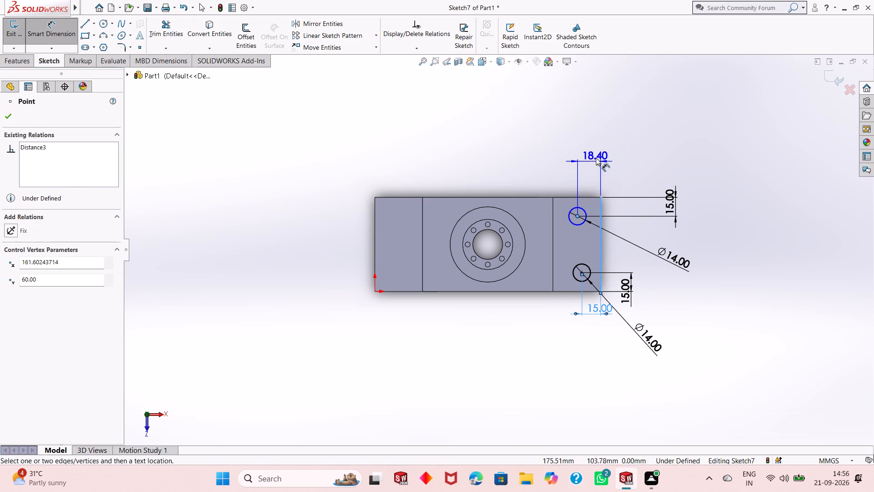
left_click(597, 154)
type("15")
key("Return")
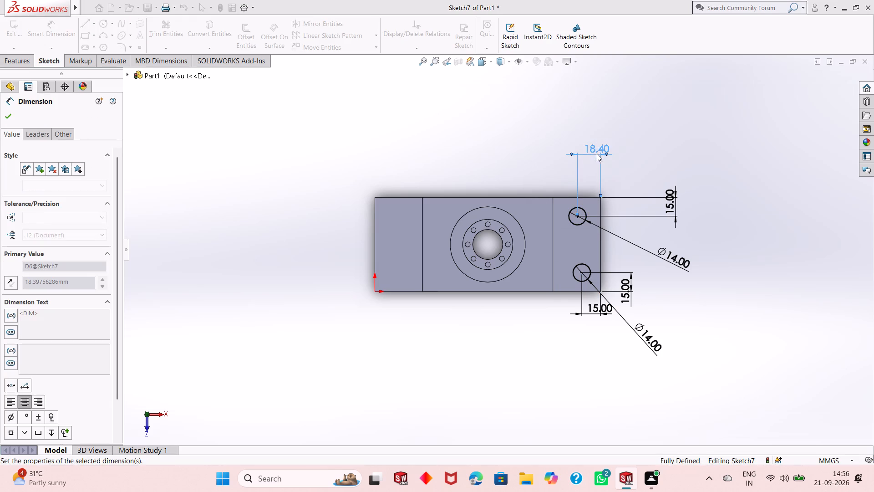
right_click(632, 161)
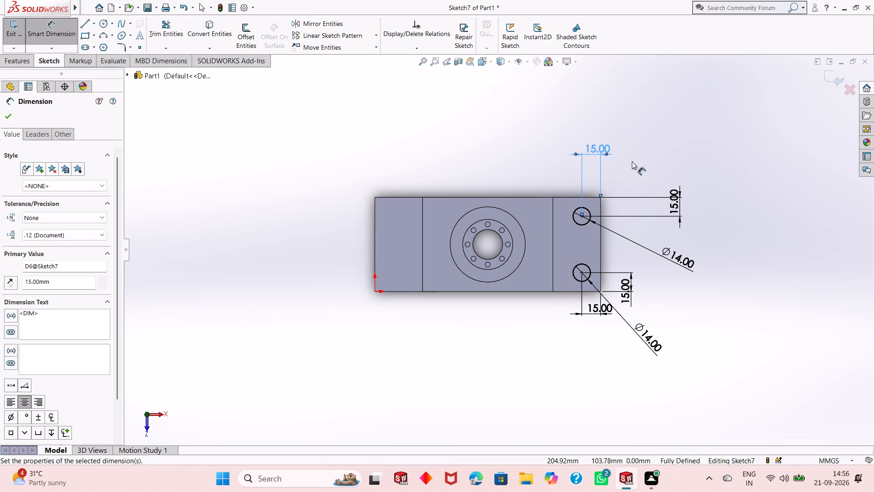
left_click(654, 191)
Sketch two circles on the left-hand foot, a rear one about 17 mm and a front one about 16.6 mm in diameter.
scroll(408, 283, "up", 2)
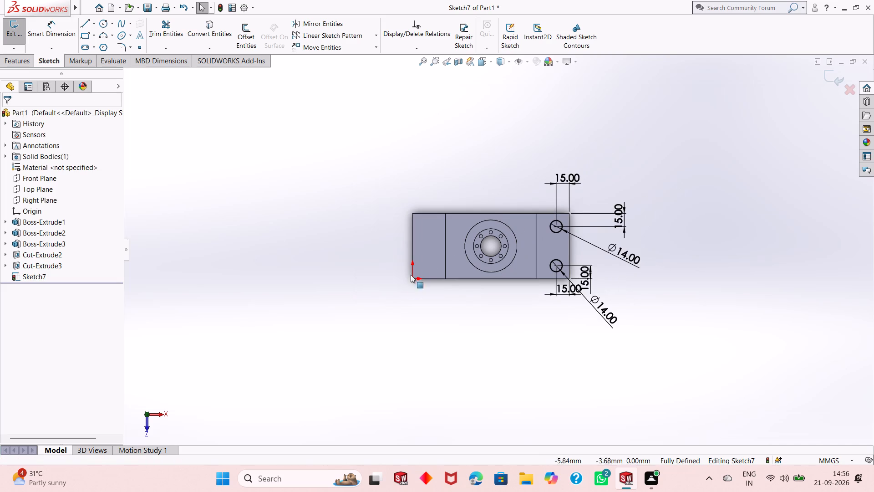
scroll(419, 230, "down", 3)
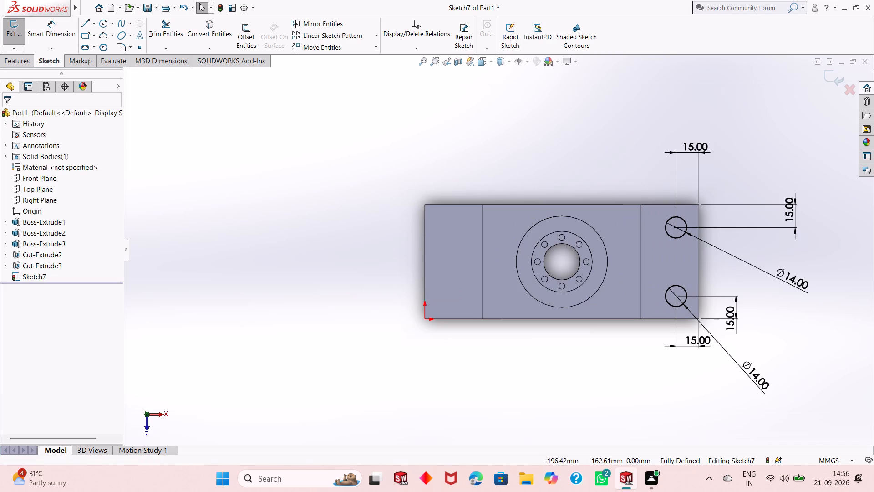
left_click(103, 24)
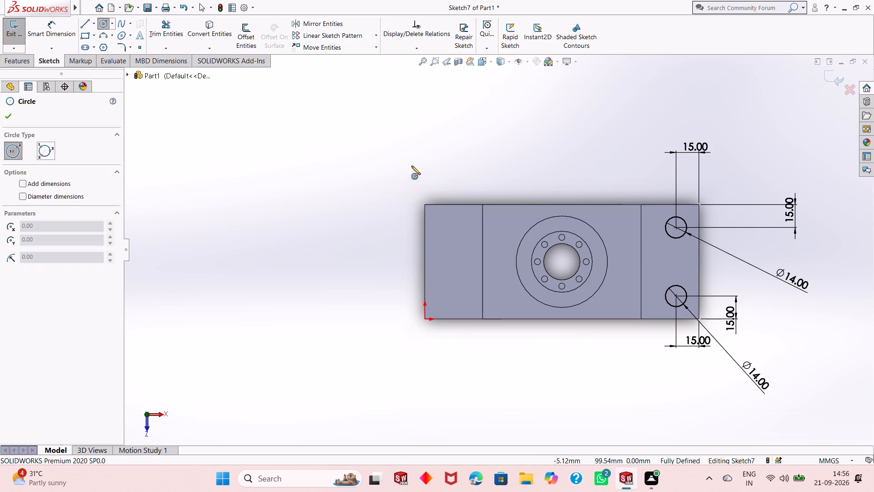
left_click(450, 230)
left_click(451, 241)
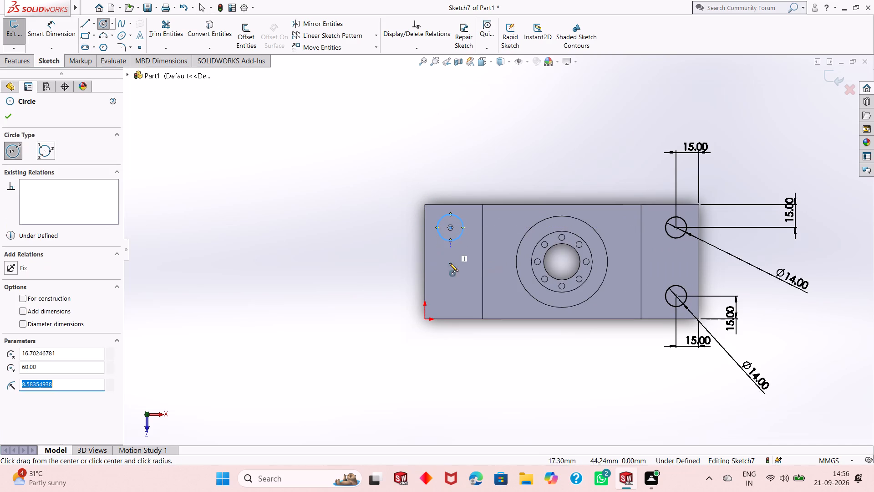
left_click(448, 290)
left_click(456, 279)
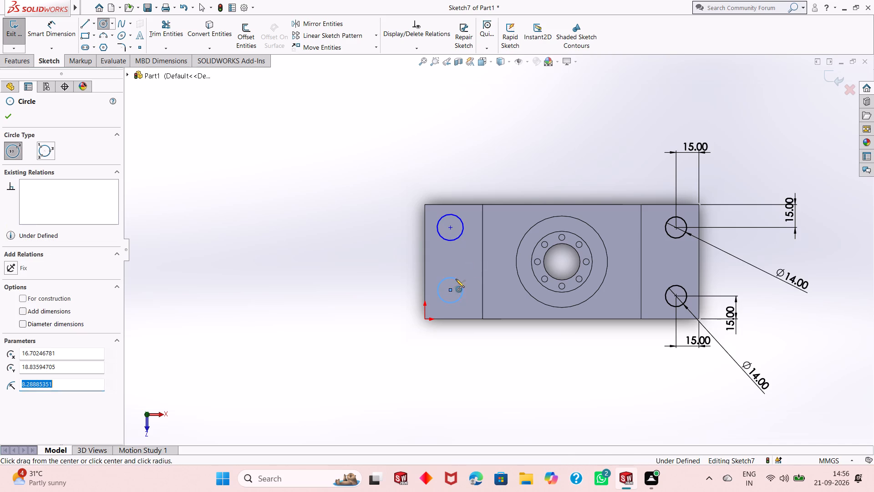
right_click(314, 242)
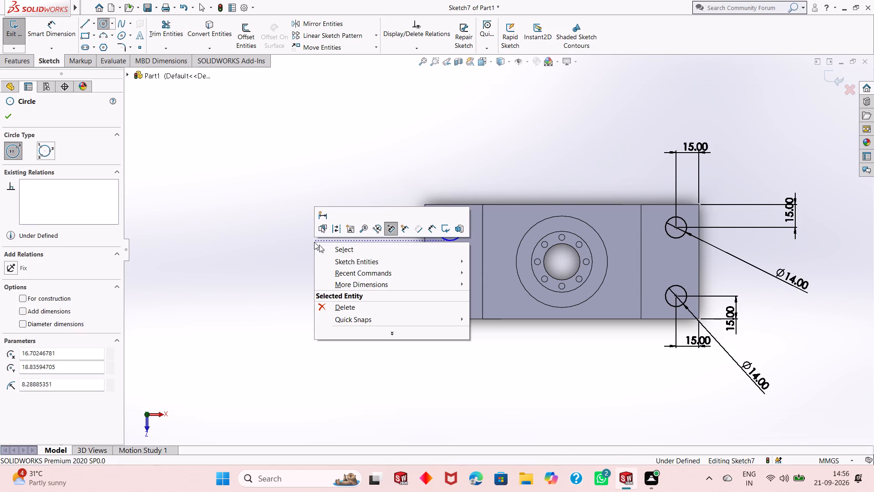
left_click(335, 252)
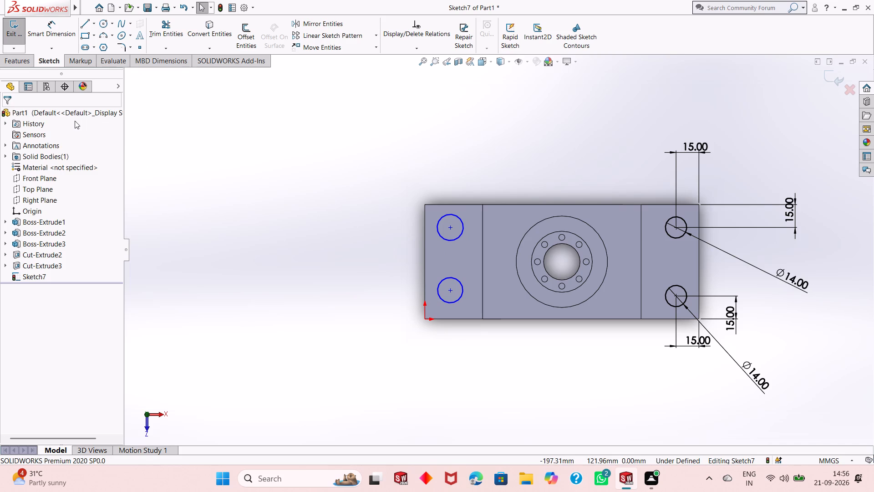
Dimension the diameters of the rear and front circles on the left-hand foot as 14 mm each.
left_click(60, 35)
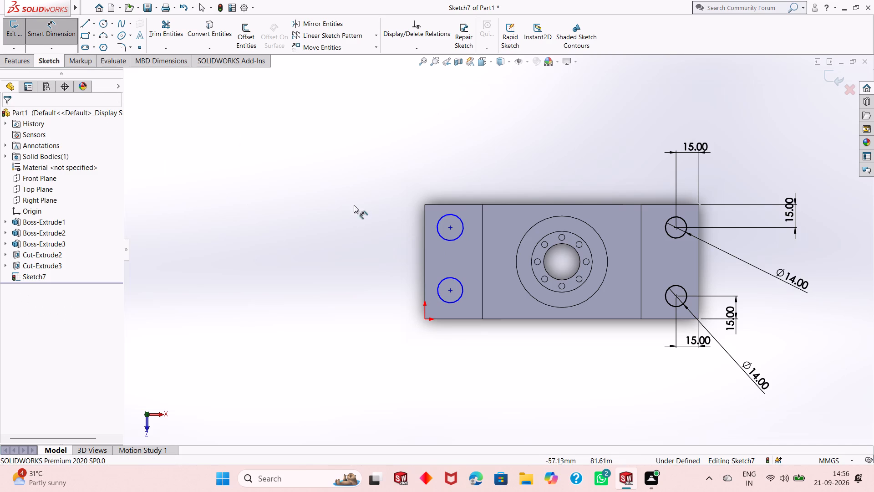
left_click(442, 235)
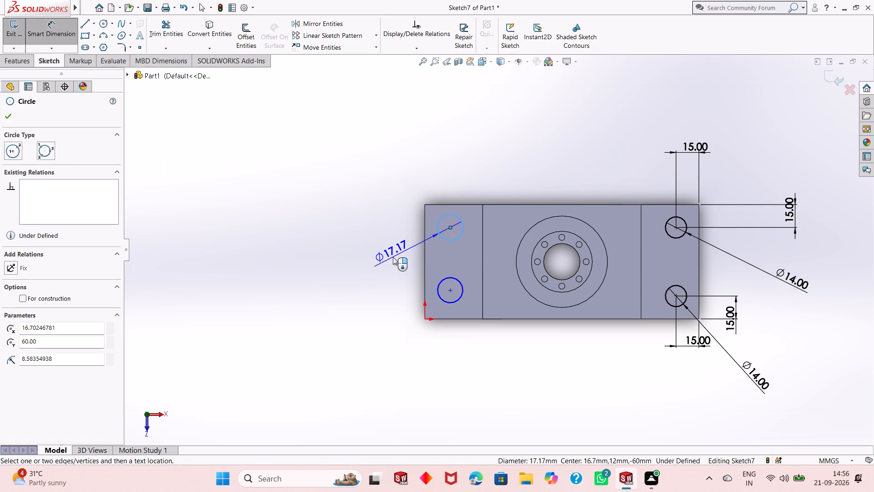
left_click(393, 257)
type("14")
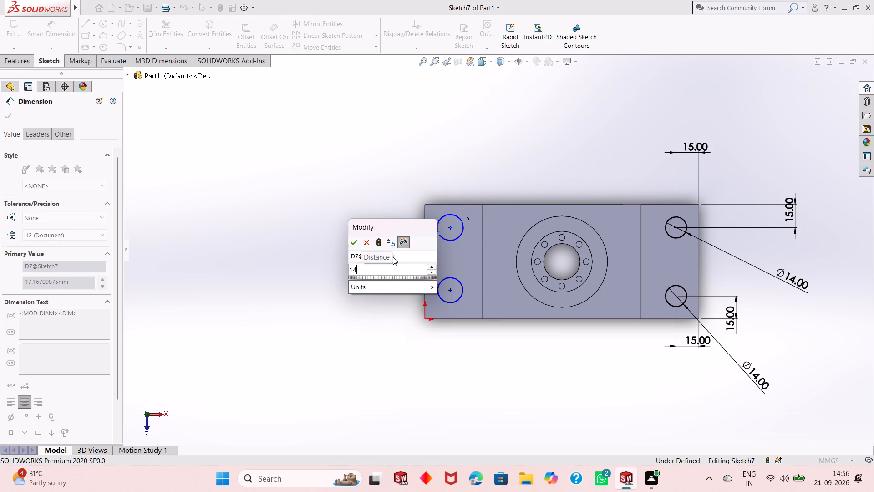
key("Return")
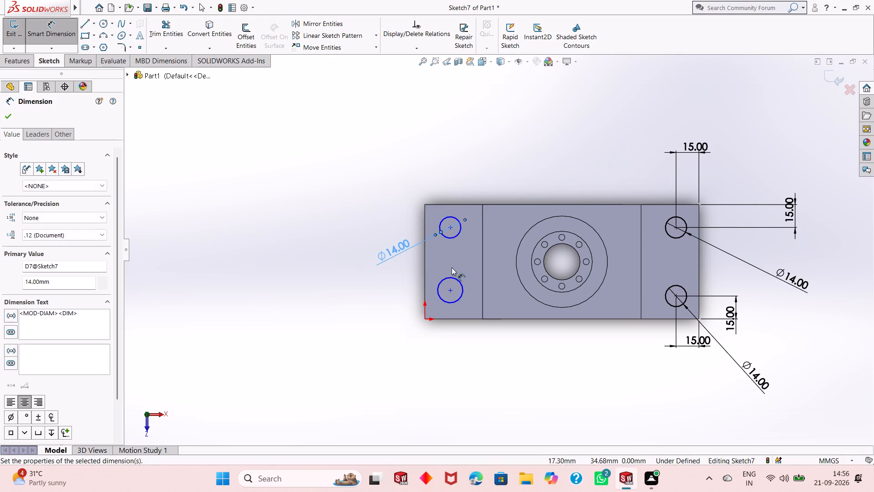
left_click(445, 303)
left_click(385, 350)
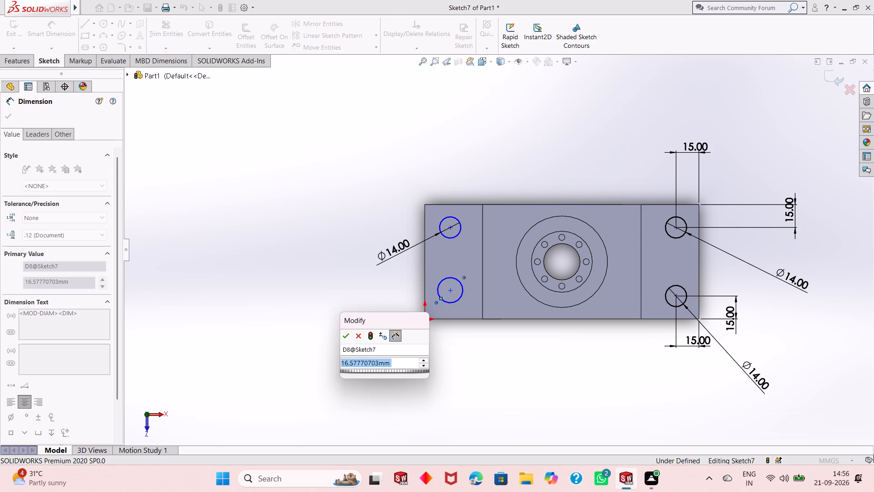
type("14")
key("Return")
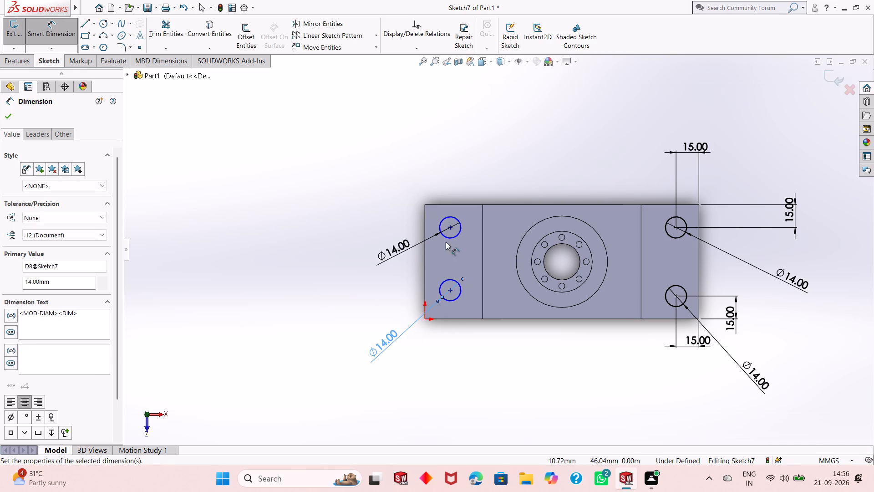
Dimension the left-hand foot's rear circle centre 15 mm from the foot's rear edge.
scroll(453, 227, "down", 5)
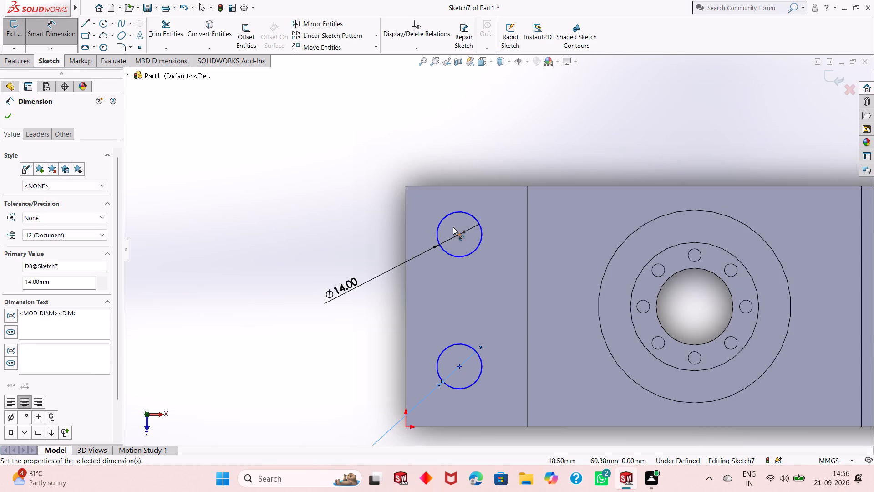
scroll(468, 233, "down", 4)
left_click(459, 239)
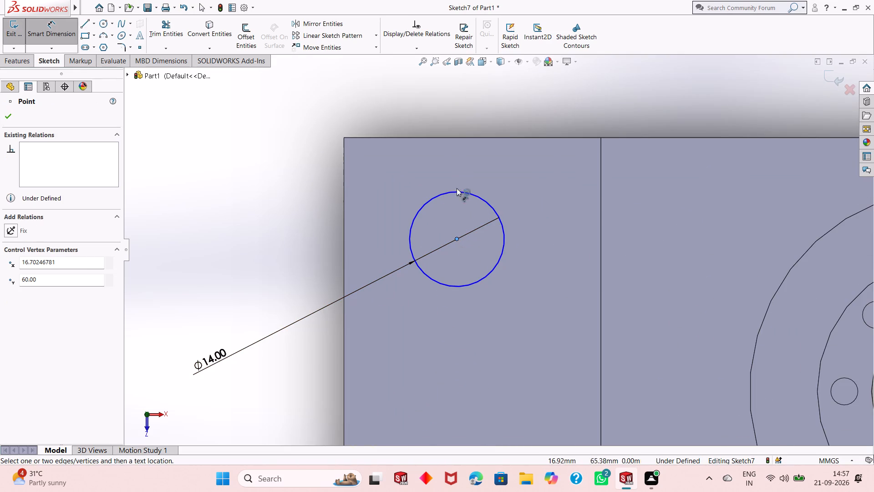
left_click(452, 133)
left_click(452, 137)
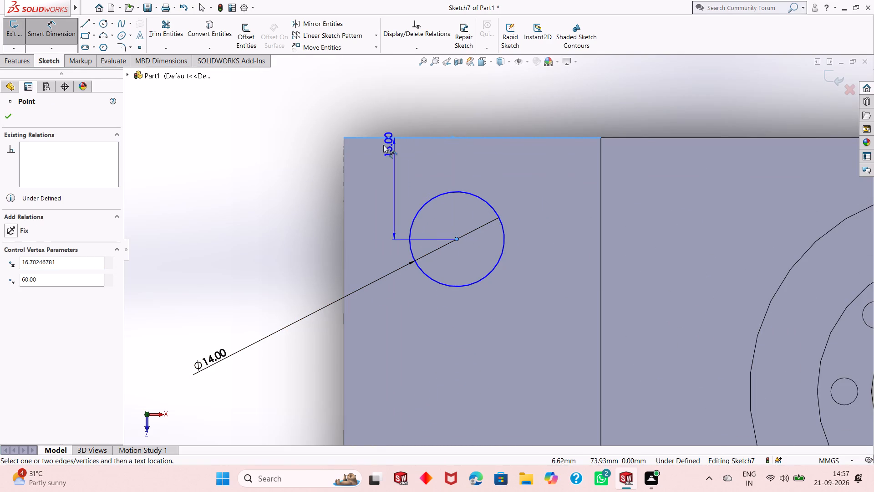
left_click(291, 155)
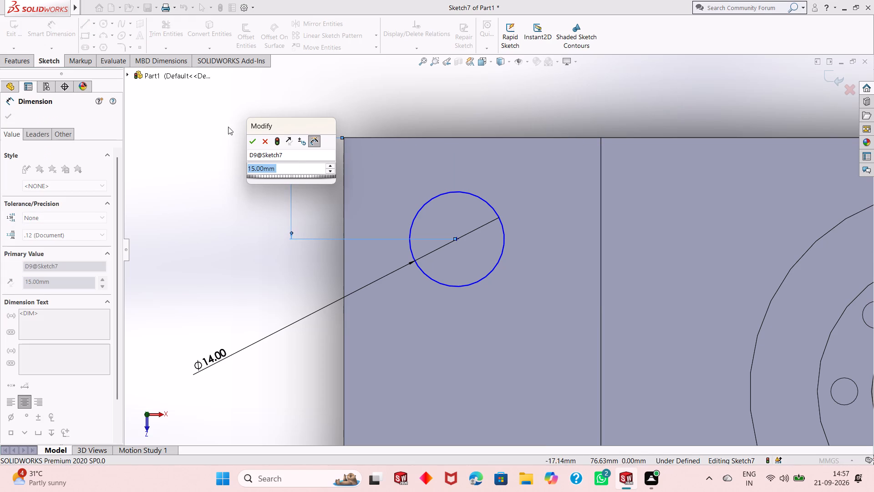
left_click(250, 138)
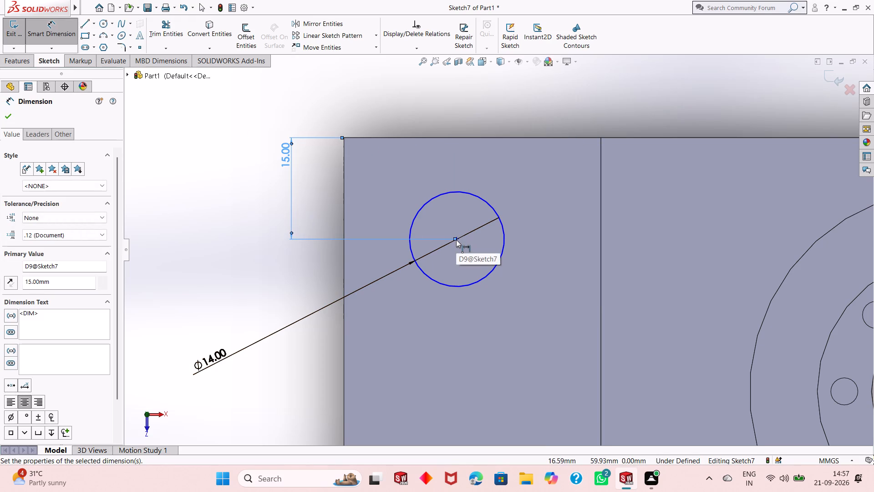
Dimension the same rear circle's centre 15 mm from the left-hand foot's outer edge.
left_click(459, 238)
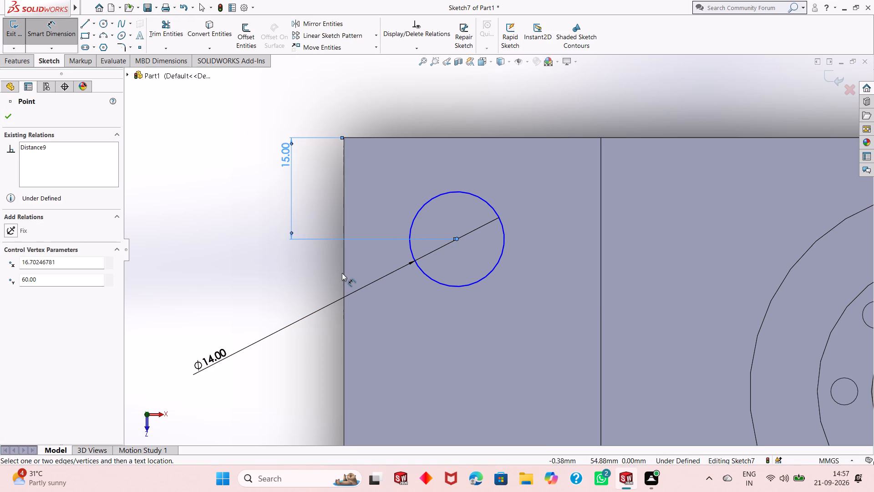
left_click(344, 270)
left_click(366, 94)
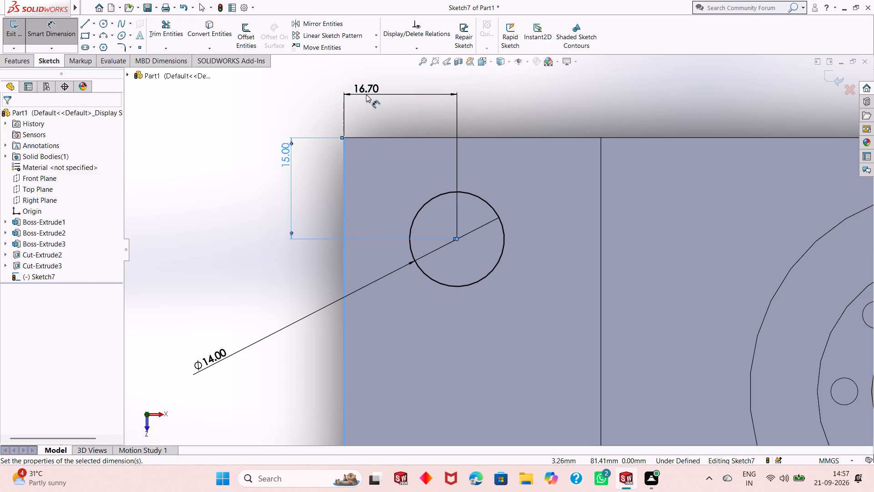
type("15")
key("Return")
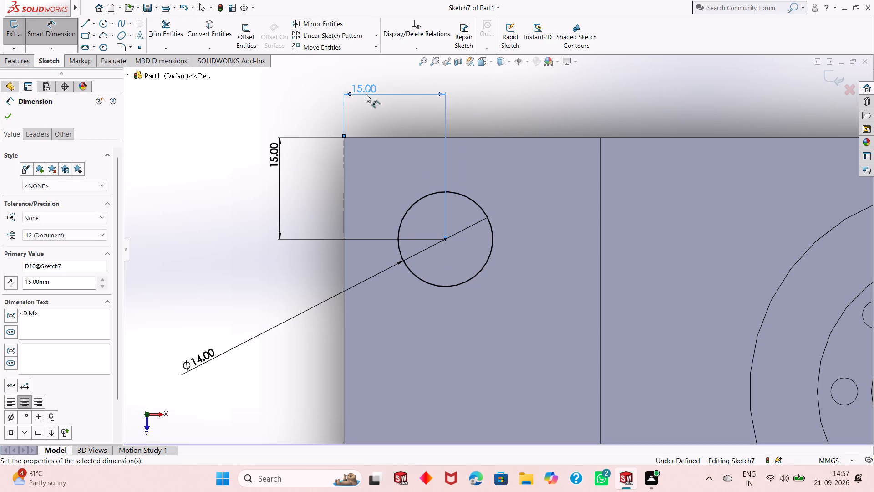
Dimension the left-hand foot's front circle centre 15 mm from the foot's outer edge.
scroll(377, 162, "up", 6)
scroll(486, 412, "down", 4)
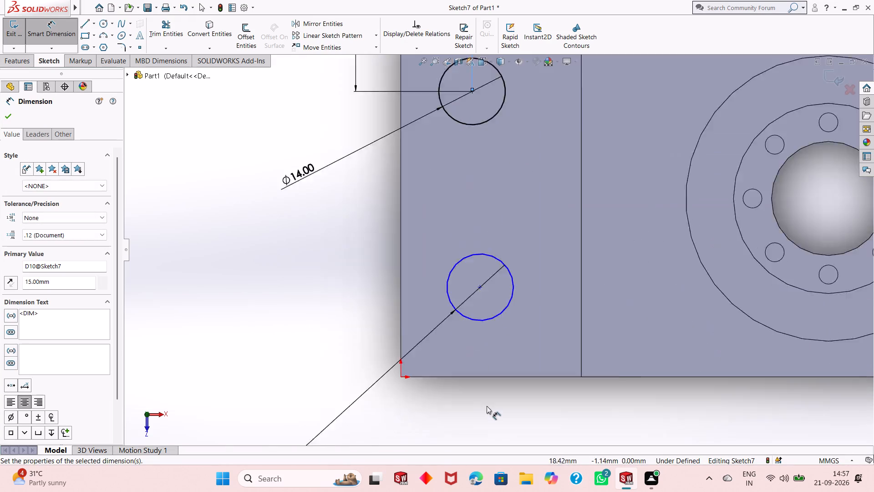
scroll(487, 406, "down", 1)
left_click(479, 214)
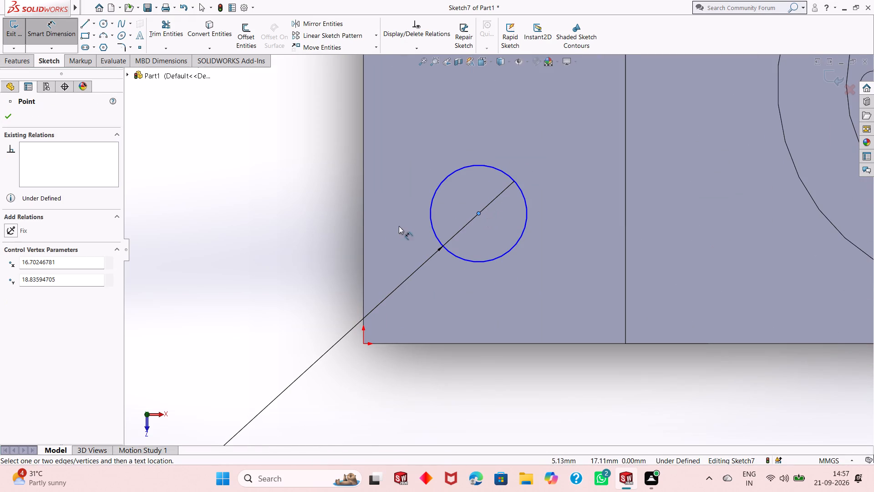
left_click(363, 228)
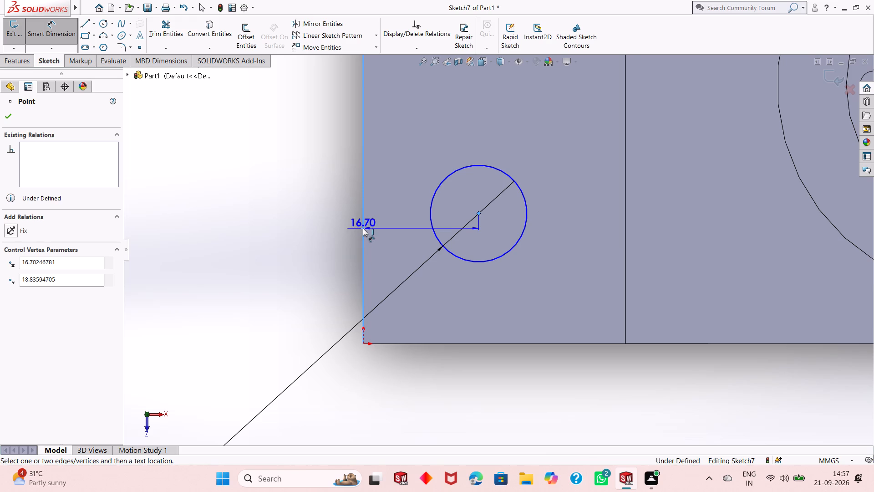
left_click(435, 392)
type("15")
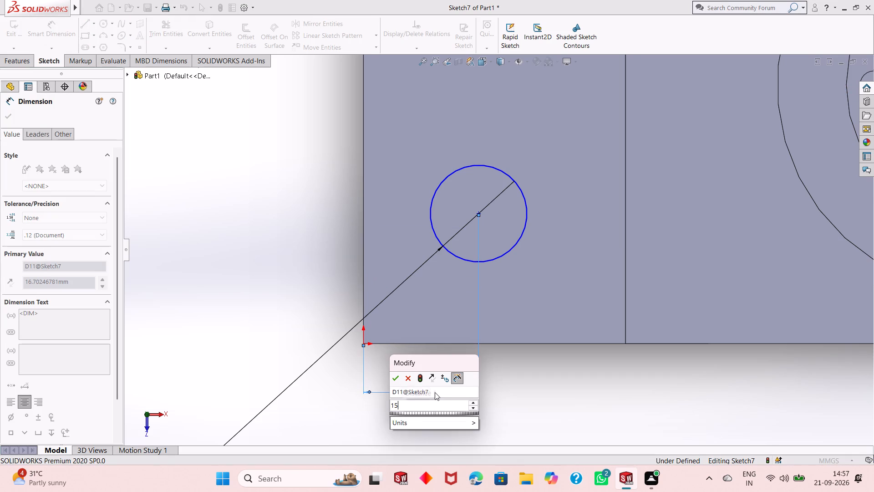
key("Return")
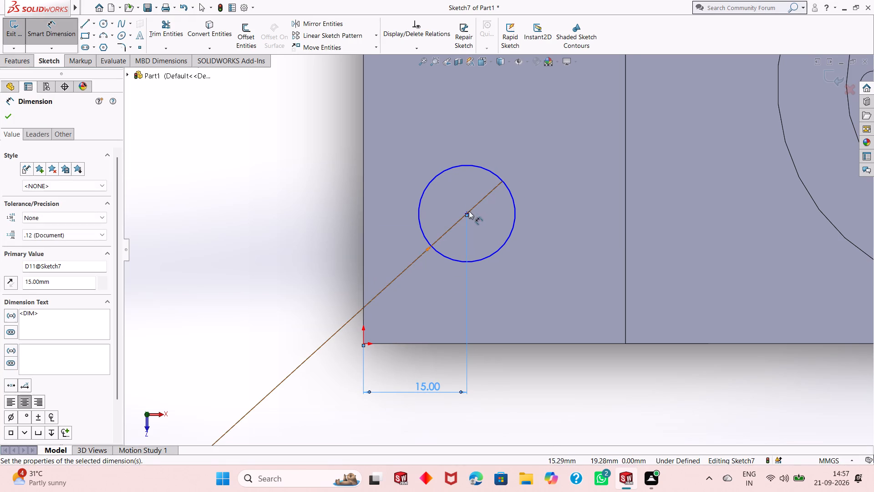
Dimension the same front circle's centre 15 mm from the left-hand foot's front edge and finish dimensioning.
left_click(467, 212)
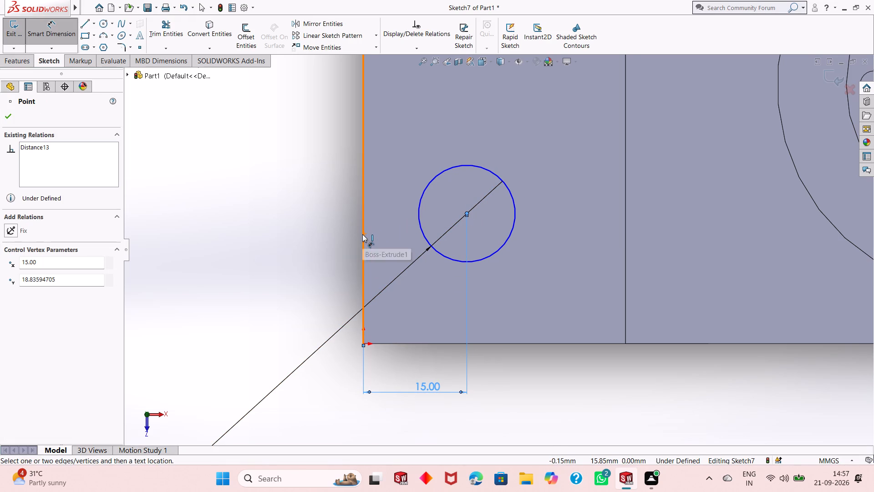
left_click(490, 344)
left_click(275, 350)
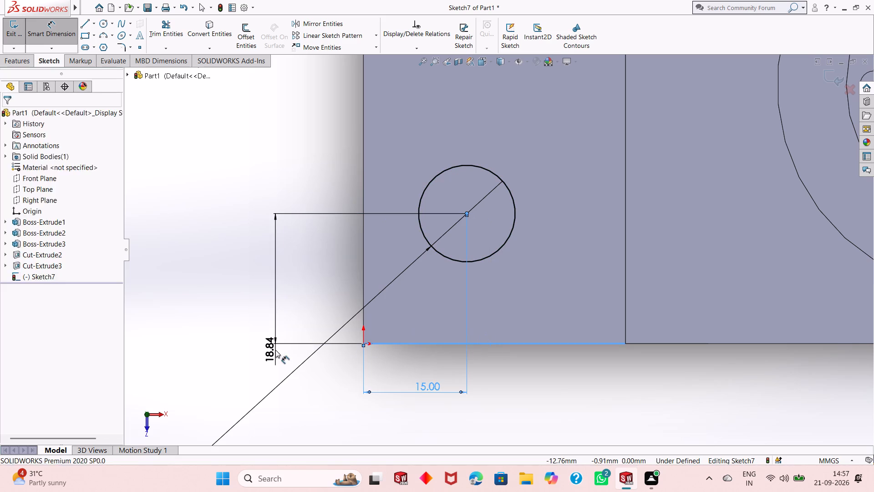
type("15")
key("Return")
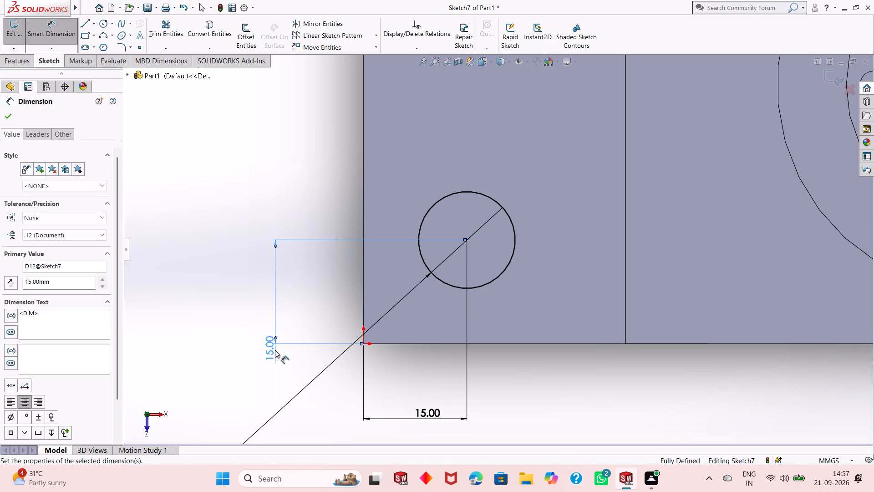
scroll(298, 335, "up", 8)
scroll(602, 180, "down", 3)
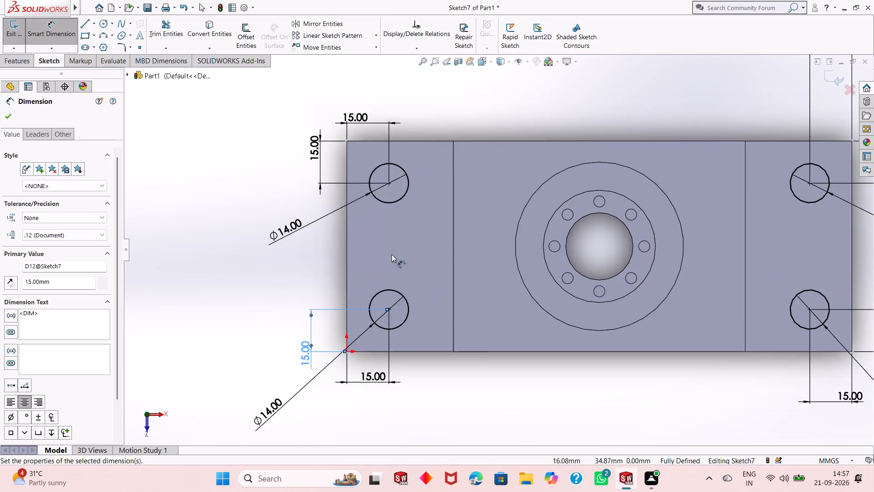
scroll(391, 254, "up", 3)
scroll(647, 292, "down", 2)
right_click(473, 339)
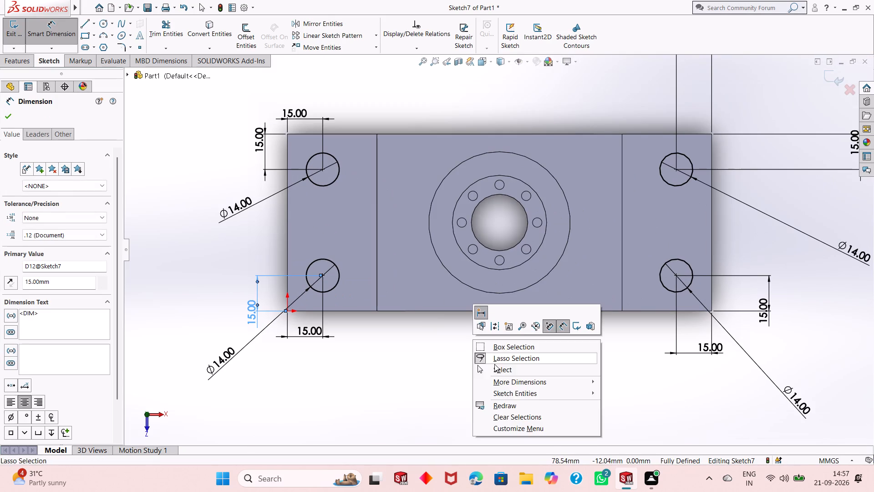
left_click(498, 371)
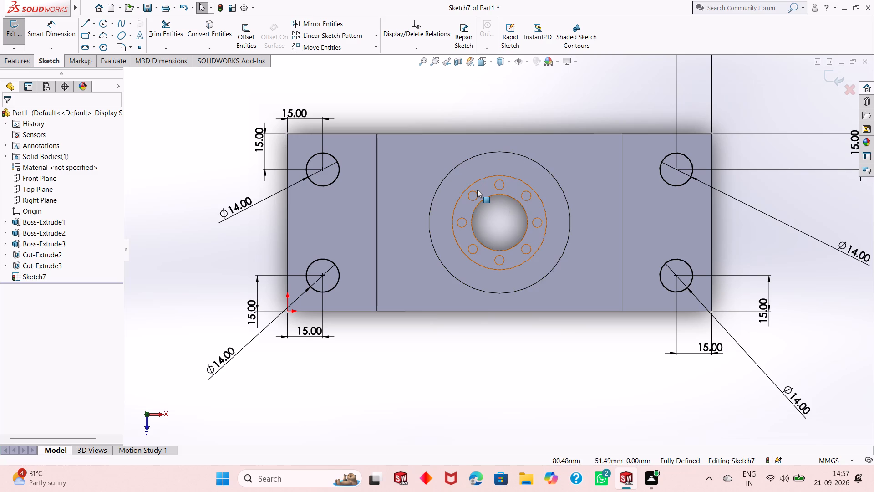
Cut-extrude the four 14 mm foot circles to a blind depth of 20 mm through the feet.
left_click(14, 63)
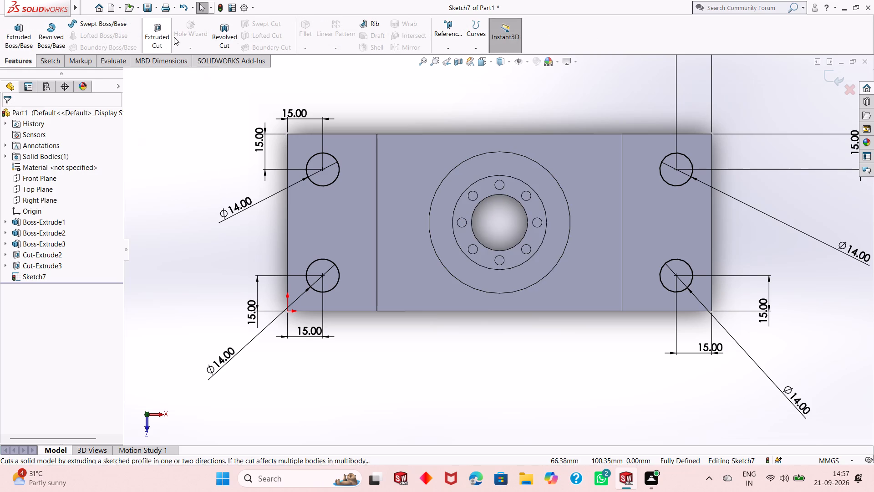
left_click(158, 35)
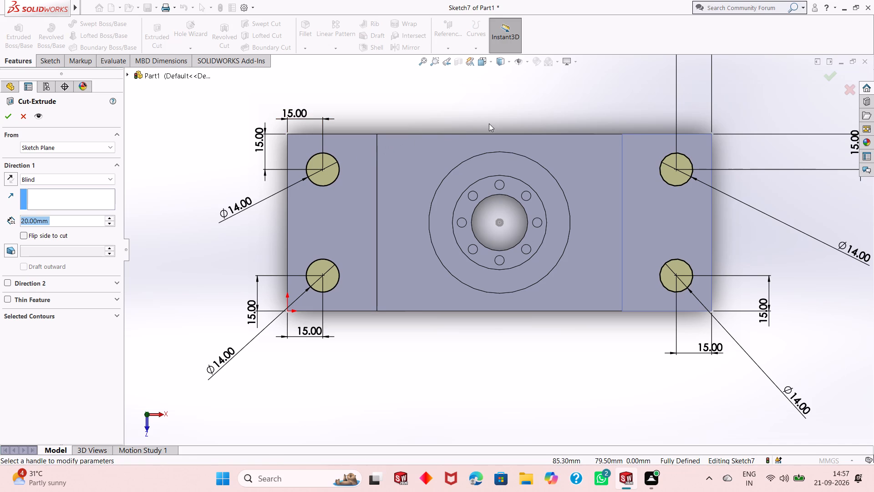
middle_click_drag(463, 247, 463, 118)
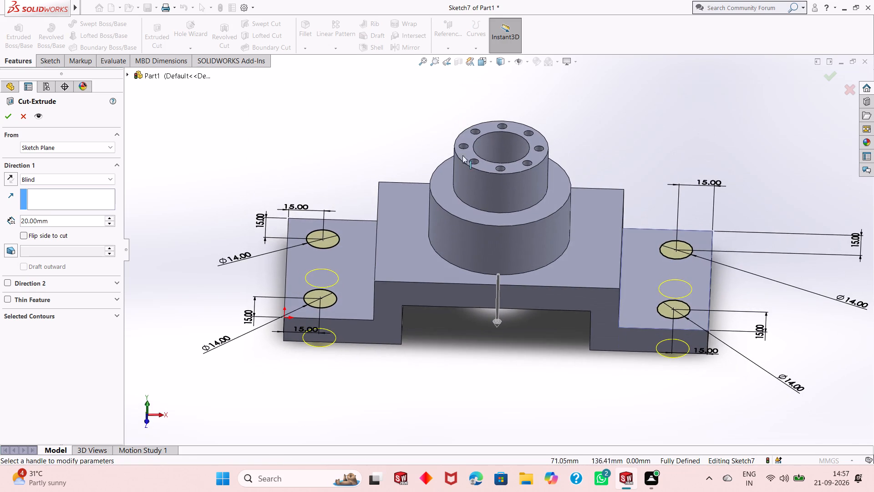
scroll(471, 196, "down", 3)
scroll(458, 218, "up", 2)
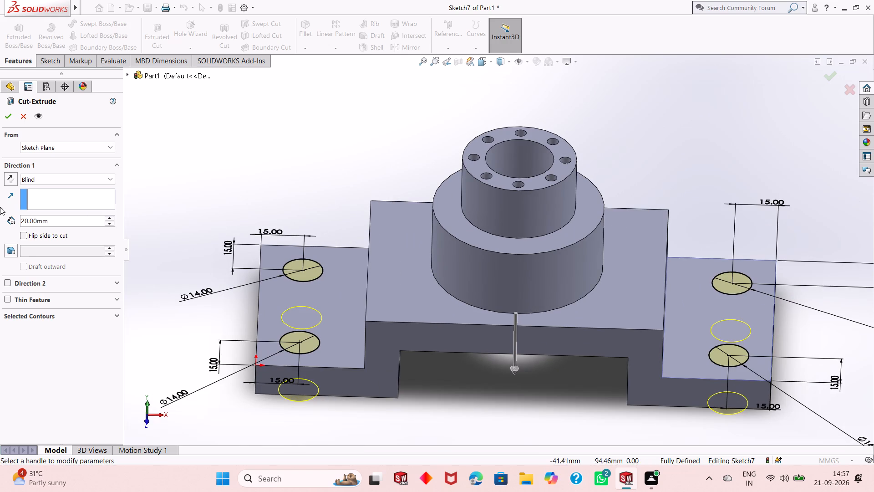
left_click(5, 118)
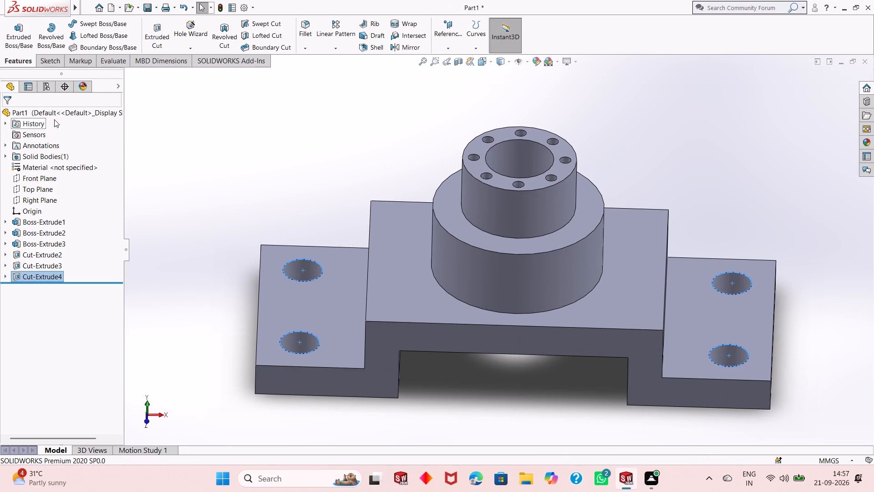
left_click(225, 184)
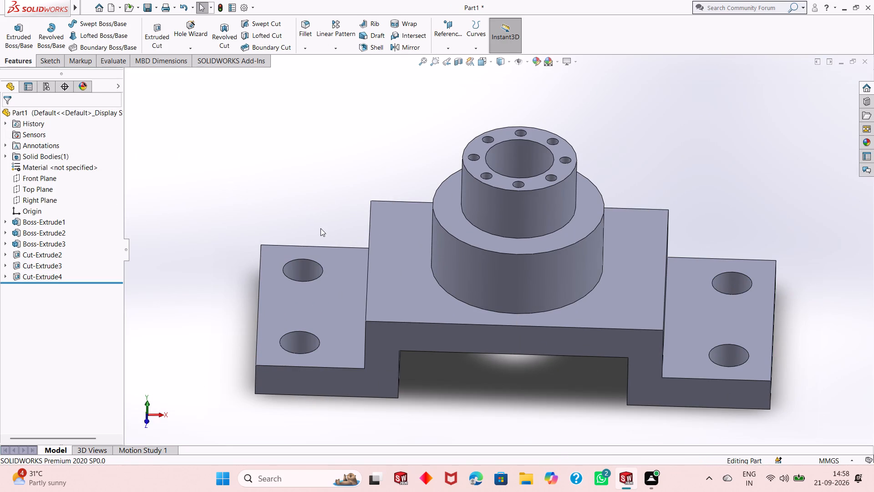
Examine the part from several angles, checking the foot holes, the stacked bosses and the small holes around the bore.
scroll(385, 271, "up", 1)
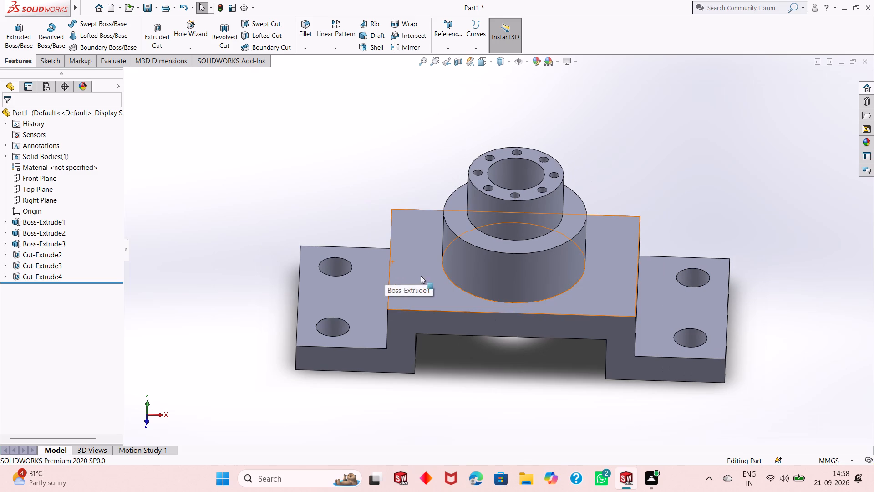
scroll(424, 278, "up", 2)
scroll(496, 225, "down", 3)
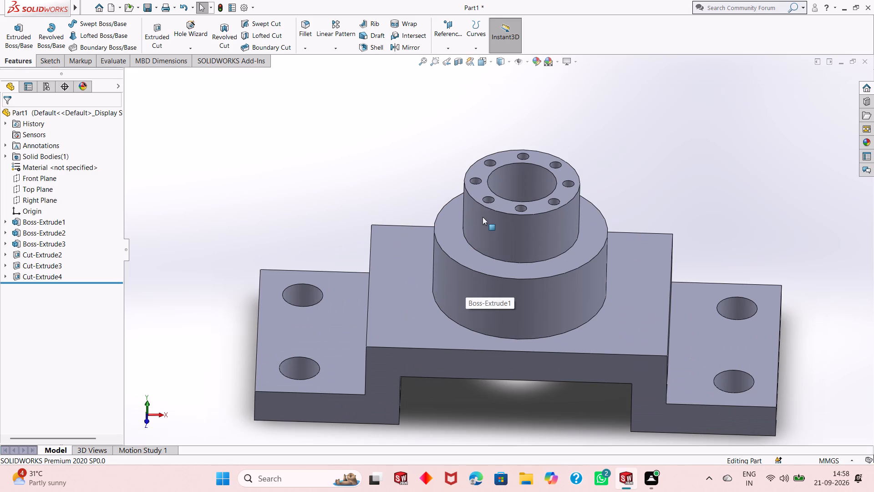
scroll(483, 217, "down", 2)
scroll(471, 219, "up", 5)
scroll(569, 297, "down", 2)
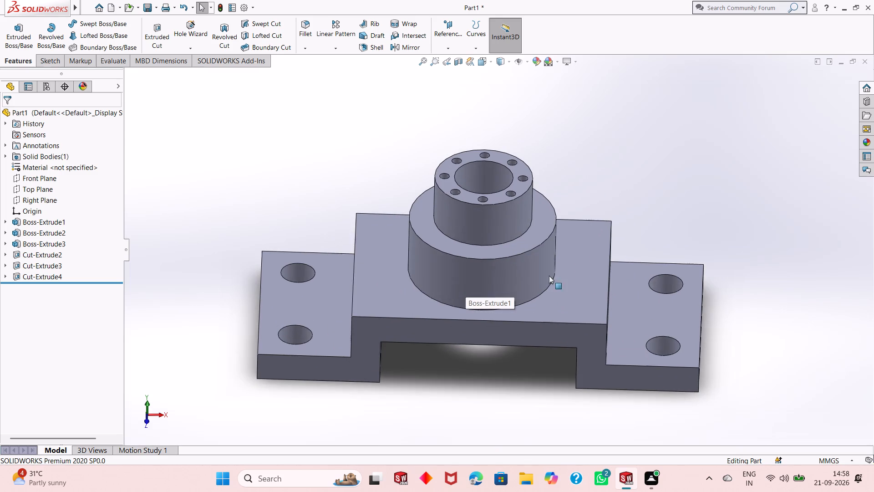
middle_click_drag(544, 279, 599, 197)
scroll(471, 473, "up", 1)
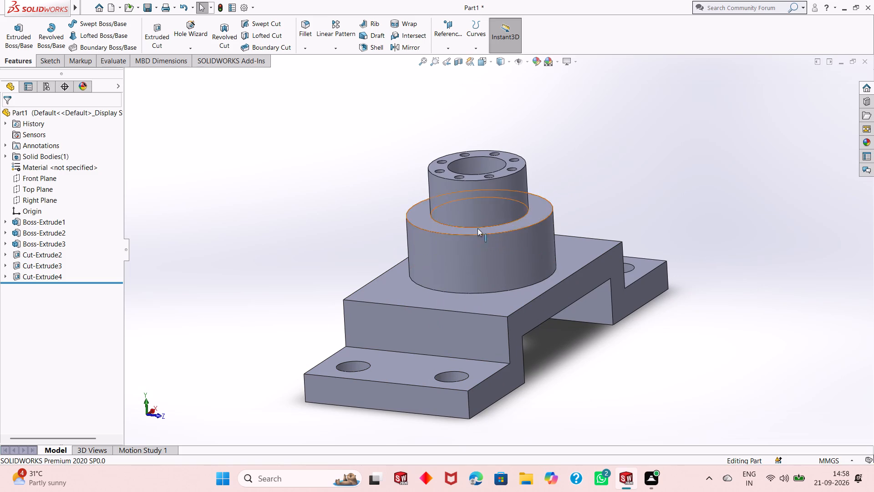
scroll(480, 244, "down", 4)
middle_click_drag(479, 264, 443, 318)
scroll(447, 305, "down", 1)
scroll(442, 313, "up", 3)
middle_click_drag(531, 181, 524, 254)
scroll(524, 254, "up", 4)
scroll(534, 174, "down", 5)
middle_click_drag(510, 273, 542, 272)
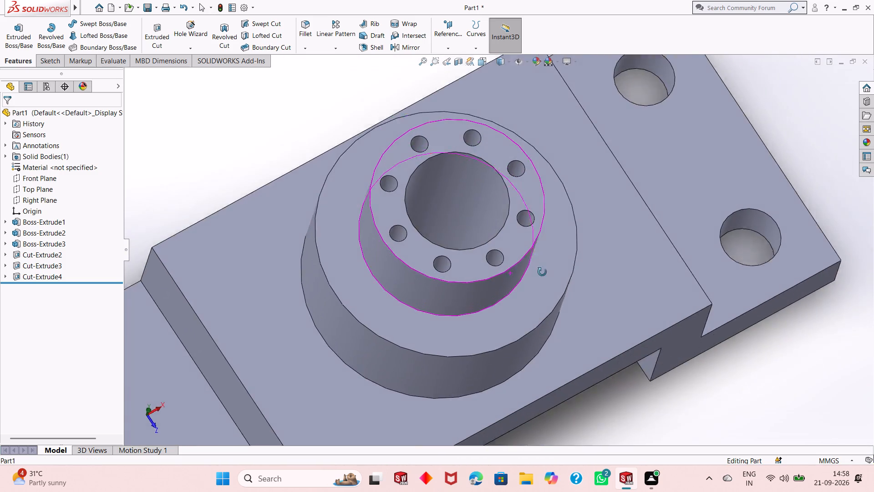
middle_click_drag(542, 272, 548, 236)
scroll(483, 297, "up", 3)
middle_click_drag(493, 277, 480, 247)
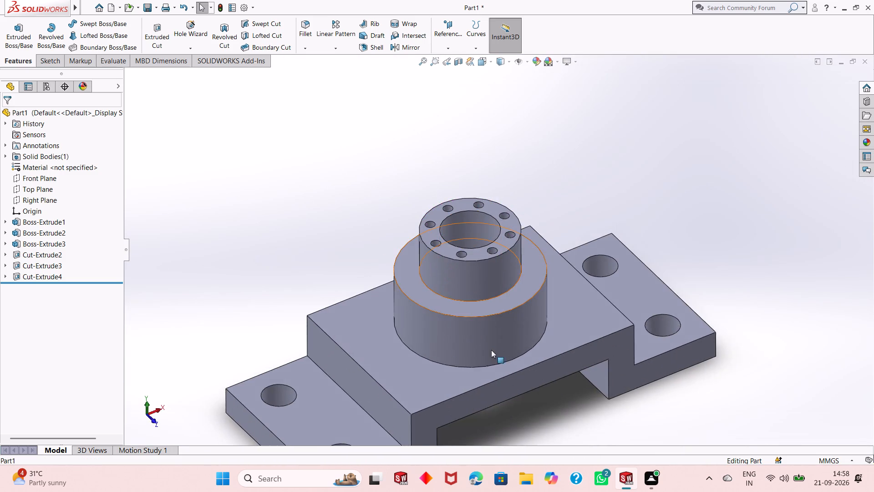
scroll(491, 353, "up", 1)
middle_click_drag(491, 353, 481, 251)
scroll(479, 242, "up", 1)
middle_click_drag(479, 242, 442, 262)
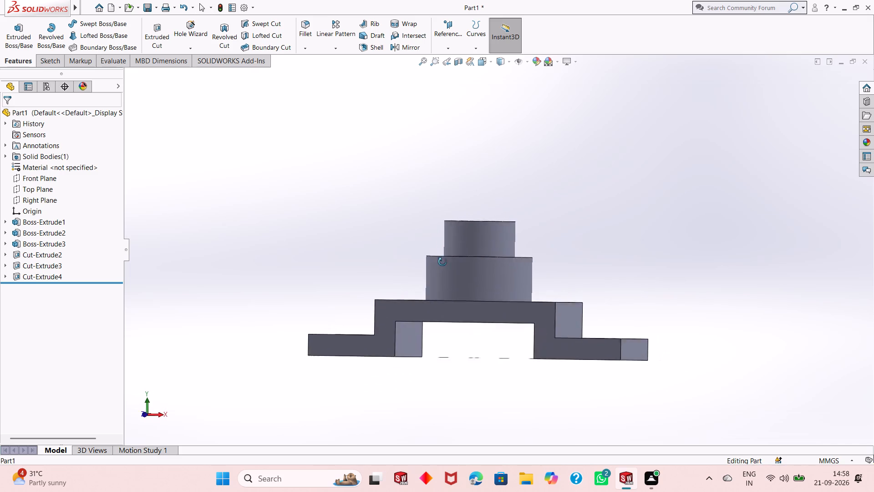
middle_click_drag(442, 262, 451, 313)
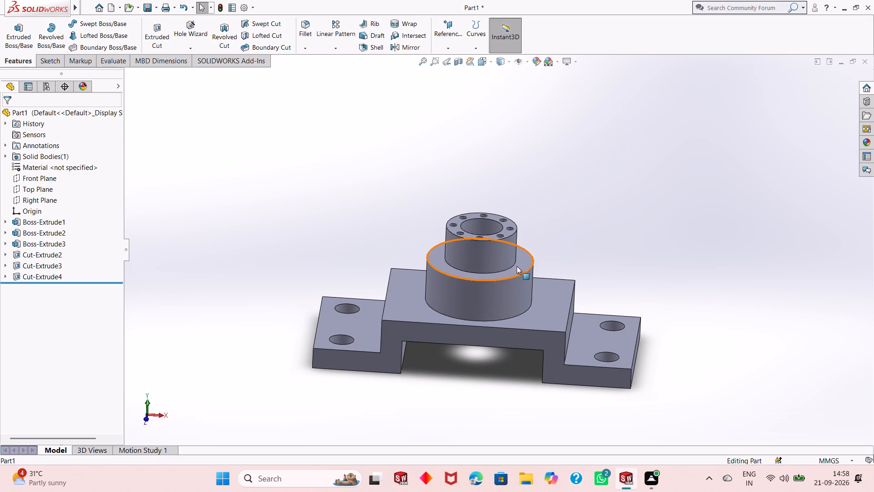
scroll(516, 266, "down", 5)
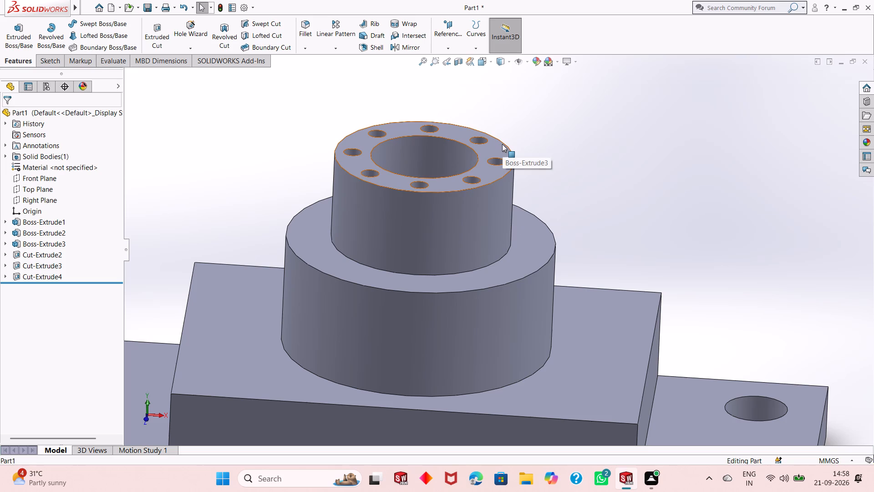
Create a reference plane offset 37.5 mm from the Front Plane, with the offset flipped towards the part's middle.
left_click(441, 42)
left_click(458, 57)
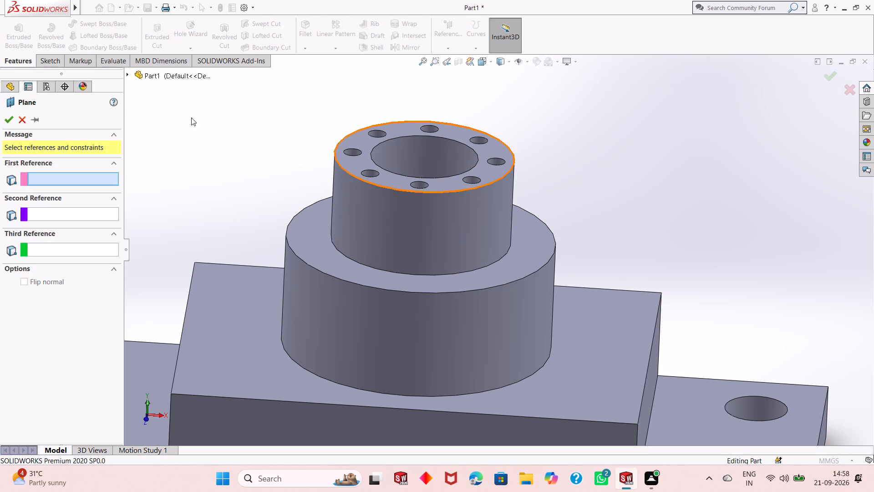
left_click(158, 79)
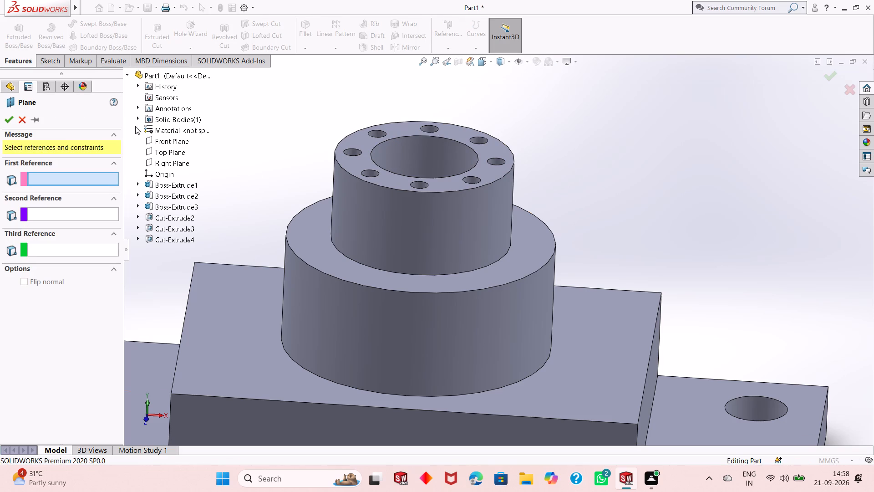
left_click(173, 140)
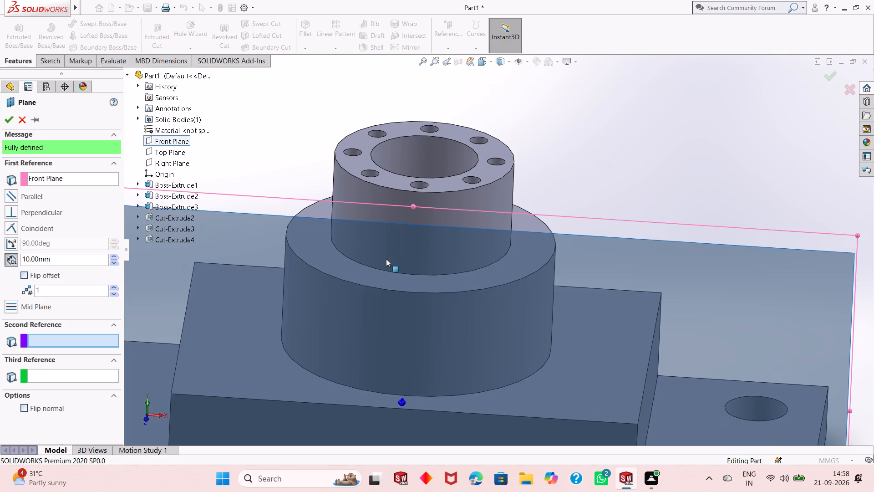
scroll(386, 259, "up", 3)
double_click(57, 260)
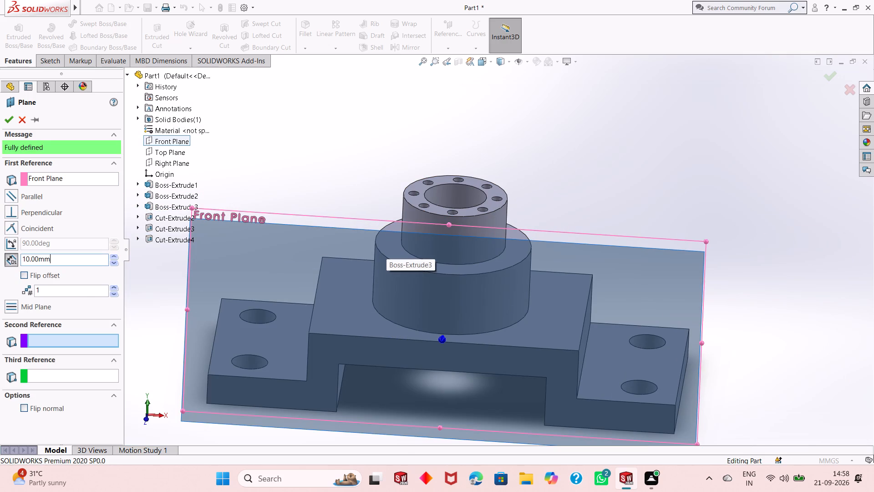
key("0")
key("Return")
middle_click_drag(221, 256, 191, 284)
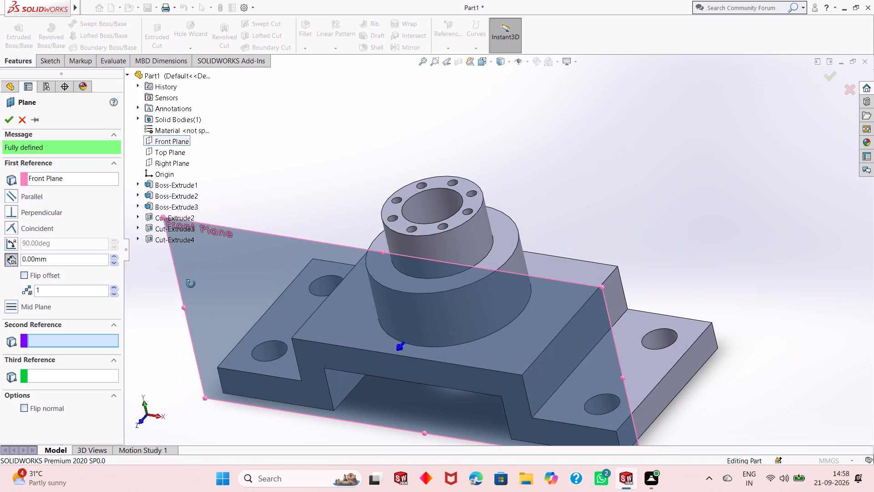
middle_click_drag(191, 284, 211, 256)
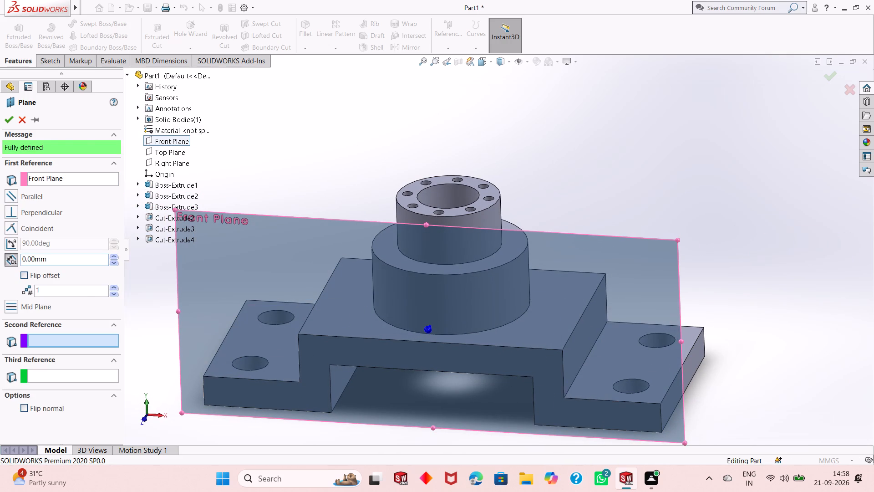
double_click(44, 259)
left_click(26, 279)
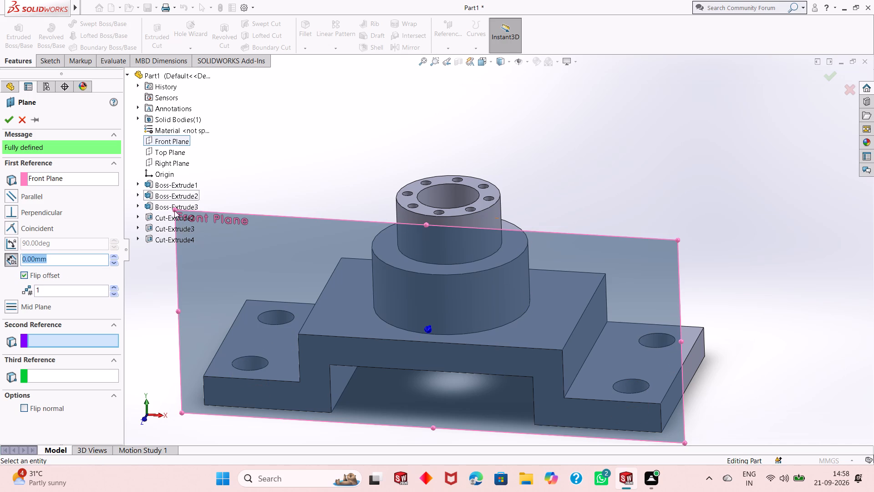
type("37.5")
key("Return")
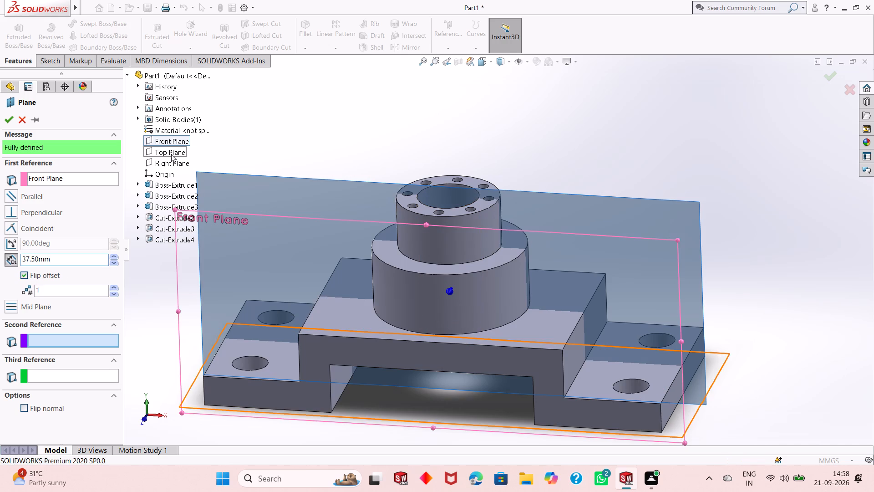
left_click(5, 122)
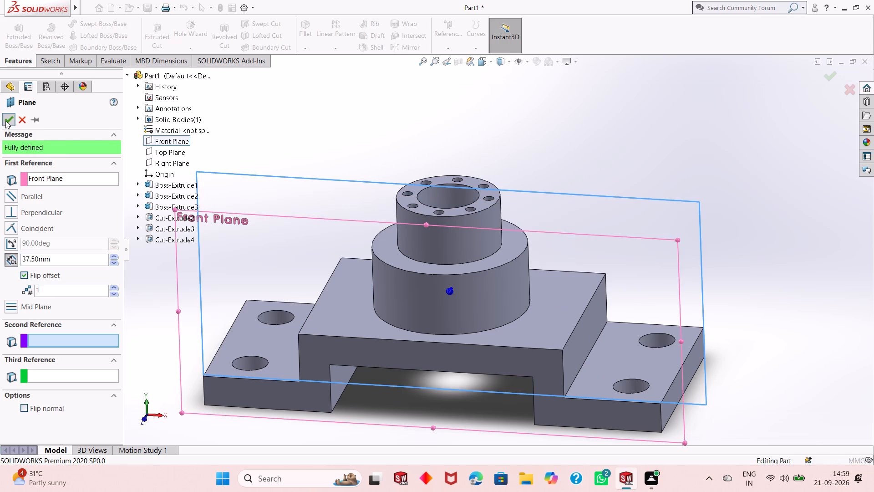
left_click(452, 149)
Examine the new reference plane's position relative to the central bore and bosses from oblique, bottom, top and side views.
middle_click_drag(490, 193, 482, 228)
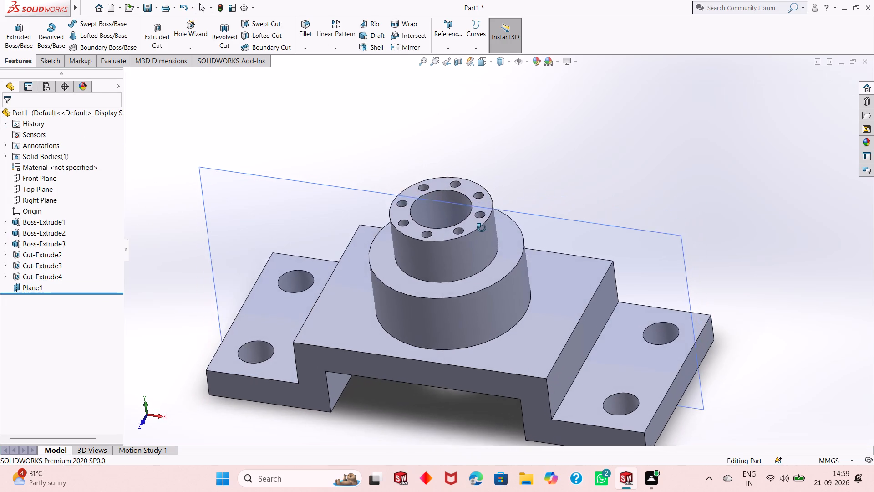
middle_click_drag(482, 228, 478, 290)
scroll(477, 282, "up", 1)
scroll(477, 223, "down", 5)
middle_click_drag(471, 330, 470, 330)
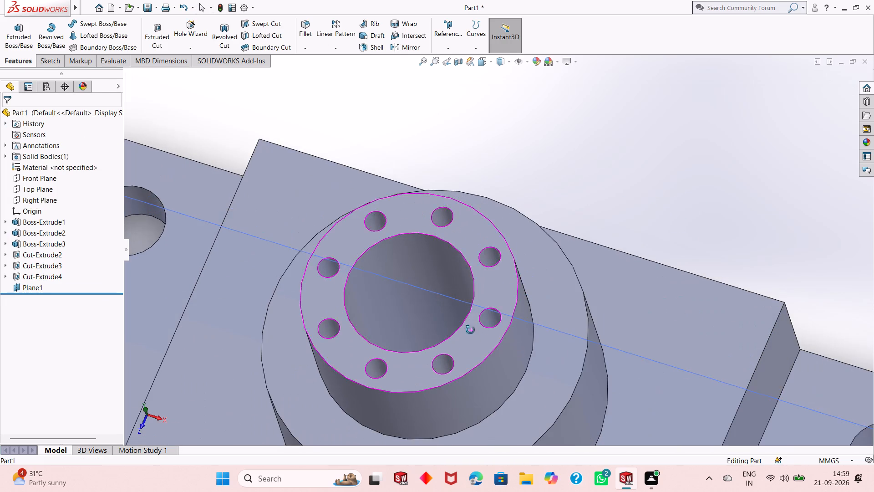
middle_click_drag(470, 330, 456, 351)
scroll(452, 327, "up", 2)
scroll(455, 287, "down", 11)
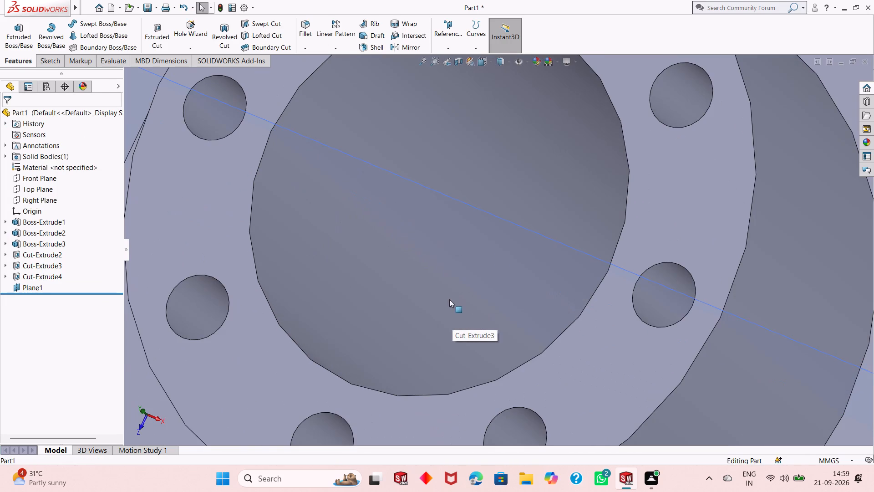
middle_click_drag(456, 285, 465, 278)
scroll(465, 278, "up", 3)
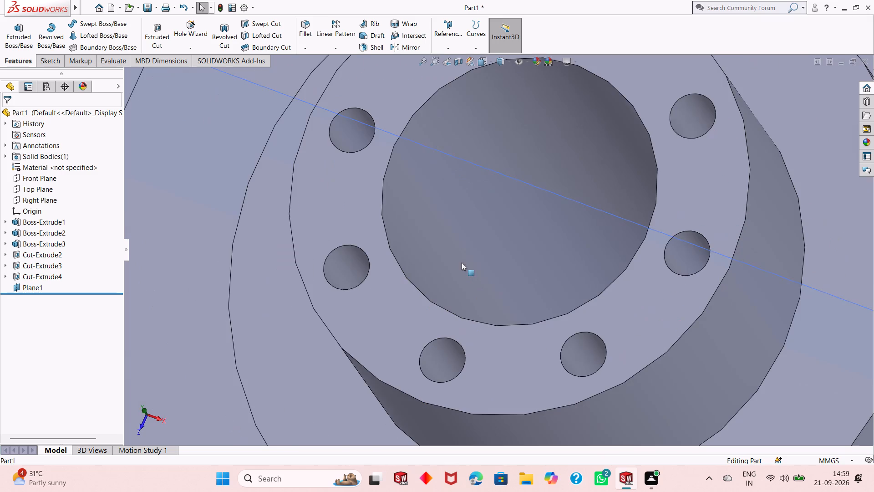
middle_click_drag(460, 242, 475, 255)
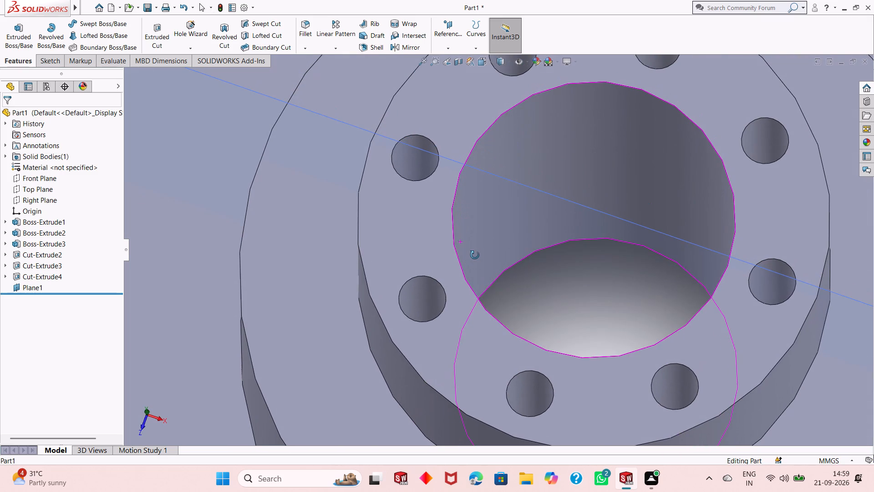
middle_click_drag(475, 255, 470, 271)
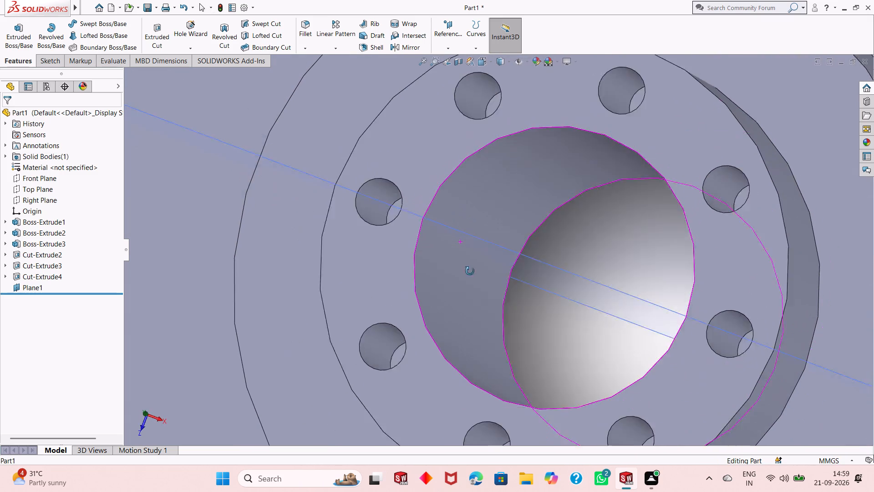
middle_click_drag(470, 271, 485, 241)
scroll(487, 239, "up", 6)
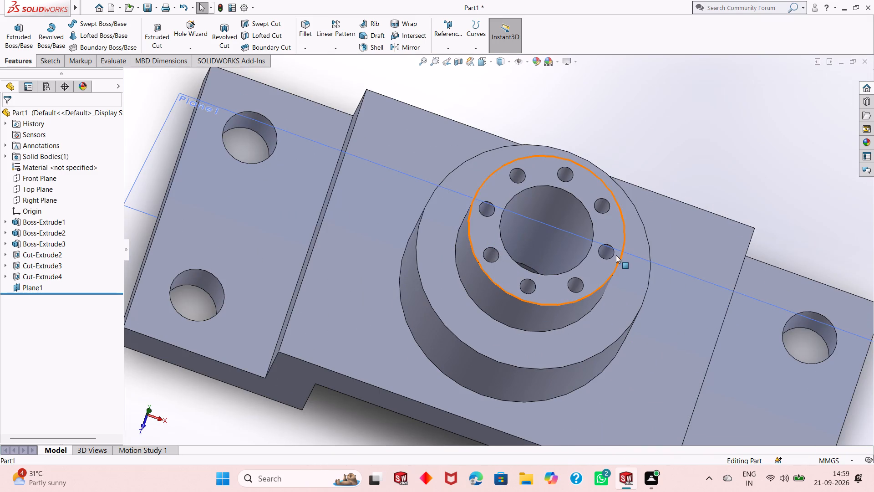
middle_click(613, 252)
scroll(612, 251, "up", 1)
key("ctrl+8")
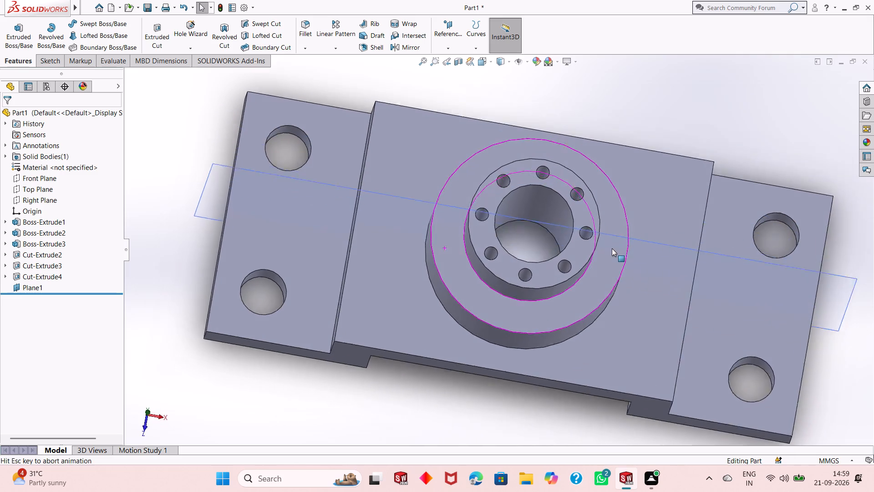
key("ctrl+6")
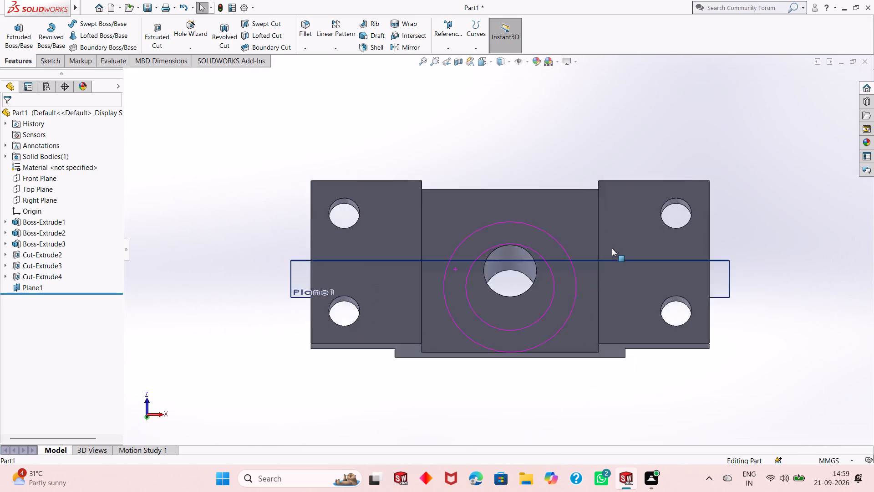
key("ctrl+7")
key("ctrl+5")
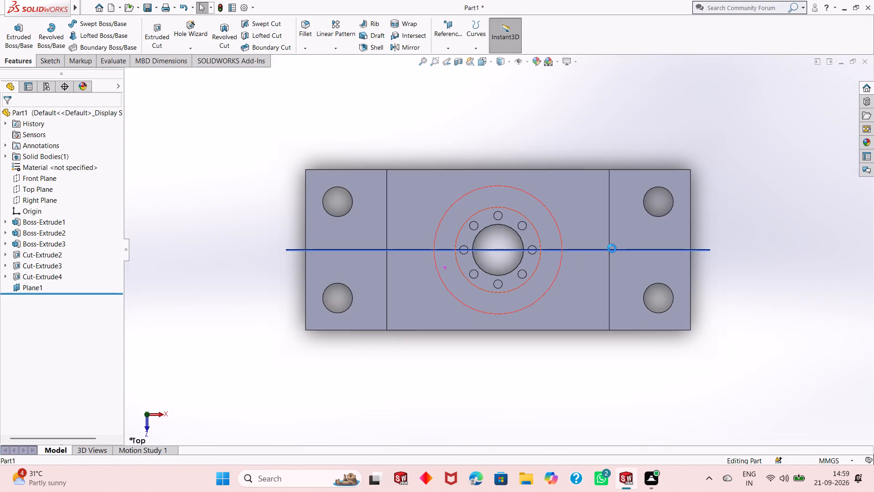
key("ctrl+4")
key("ctrl+3")
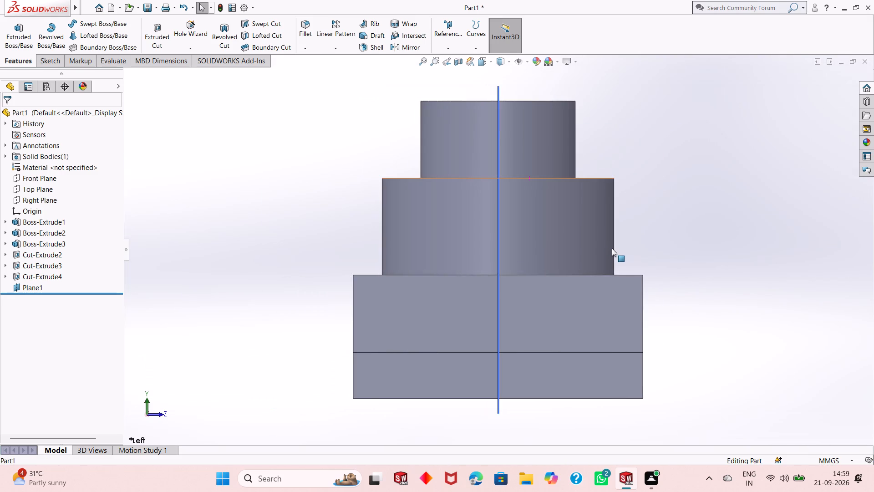
Start a new sketch on the mid-depth reference plane, viewed normal to it.
key("ctrl+2")
key("ctrl+1")
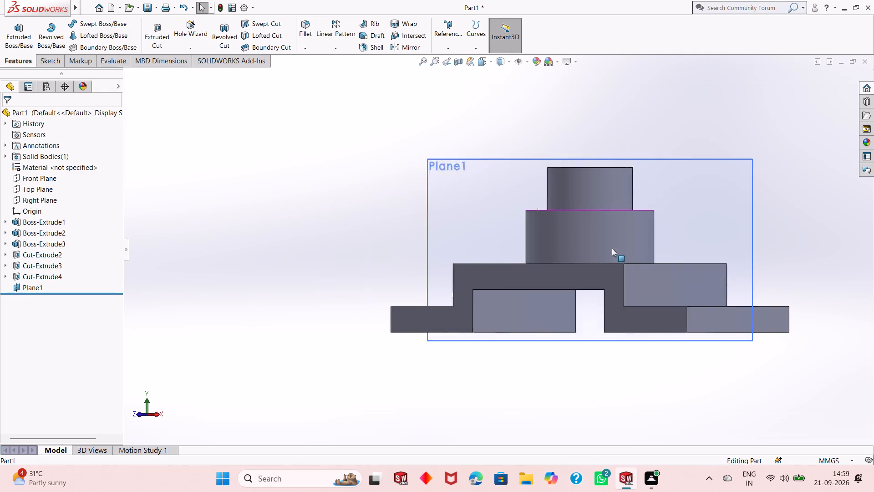
middle_click_drag(543, 252, 540, 279)
scroll(543, 268, "down", 1)
middle_click_drag(526, 205, 528, 210)
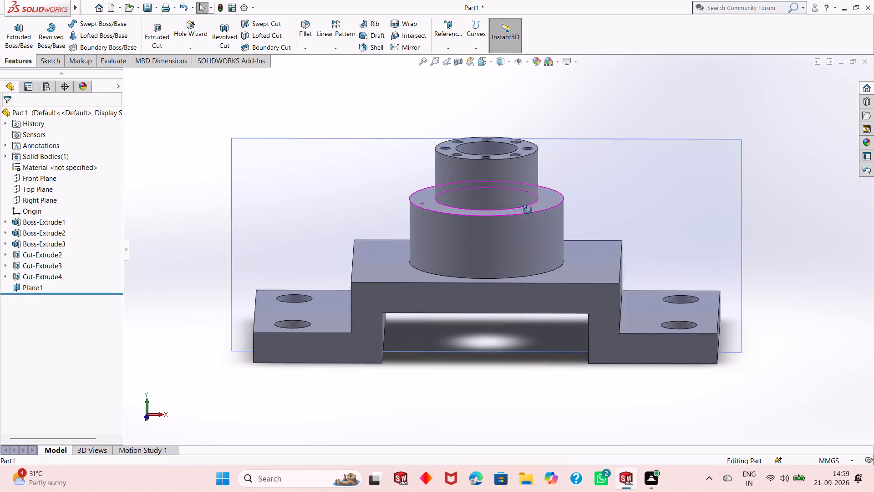
middle_click_drag(528, 210, 529, 243)
scroll(529, 244, "up", 3)
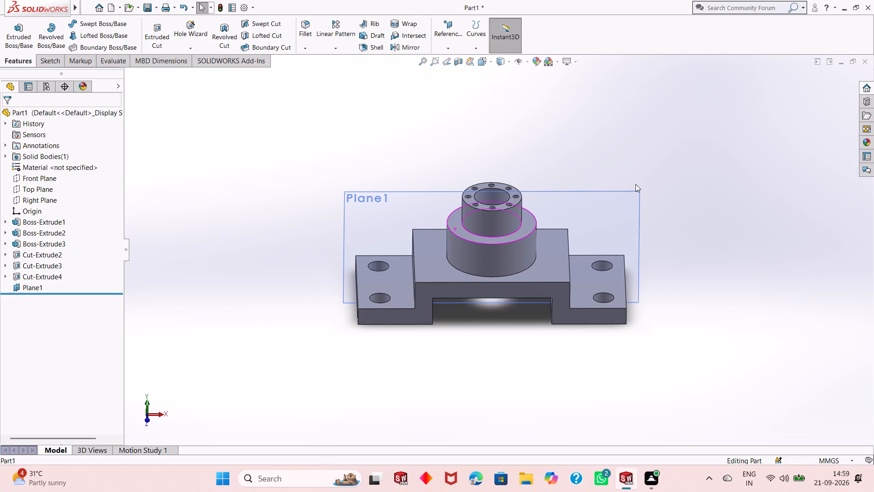
left_click(607, 200)
left_click(648, 175)
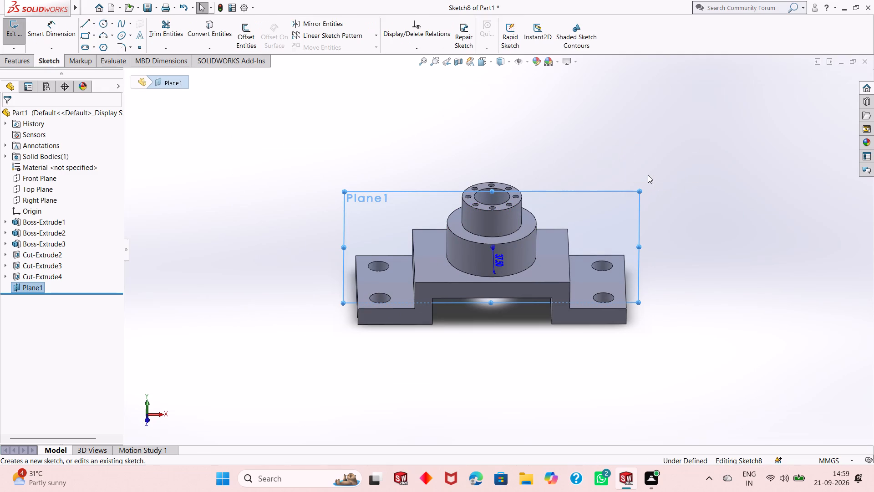
key("ctrl+8")
key("Escape")
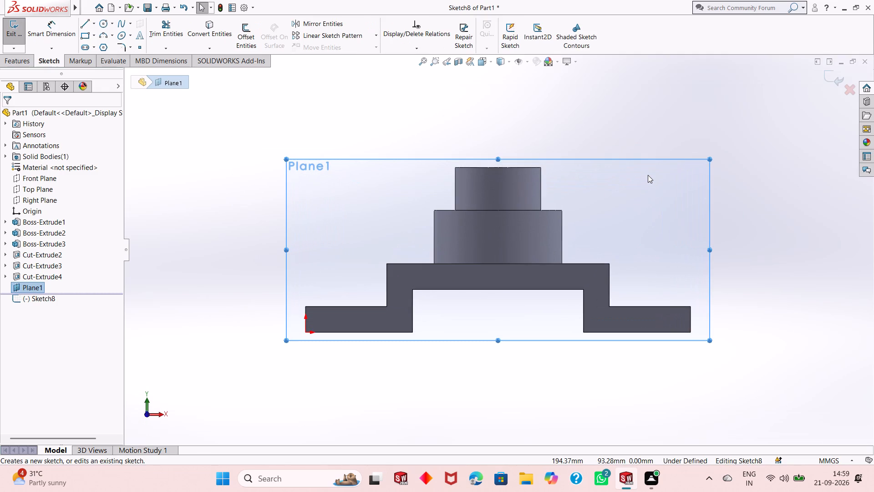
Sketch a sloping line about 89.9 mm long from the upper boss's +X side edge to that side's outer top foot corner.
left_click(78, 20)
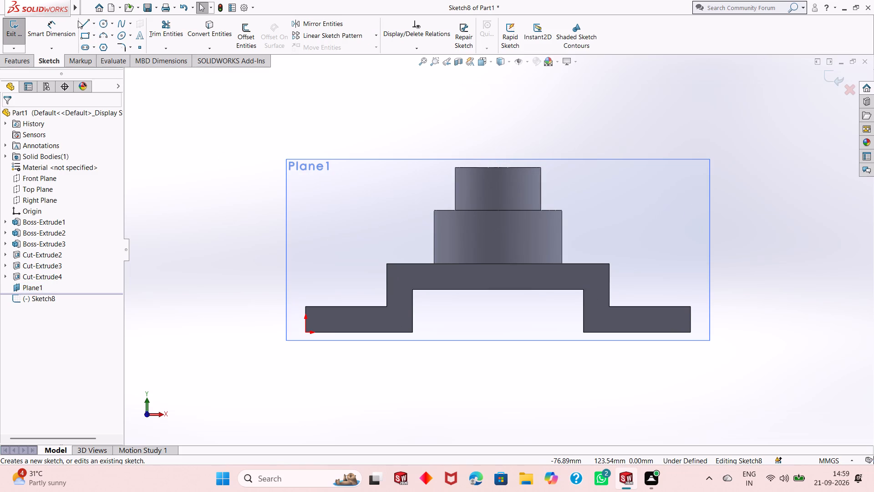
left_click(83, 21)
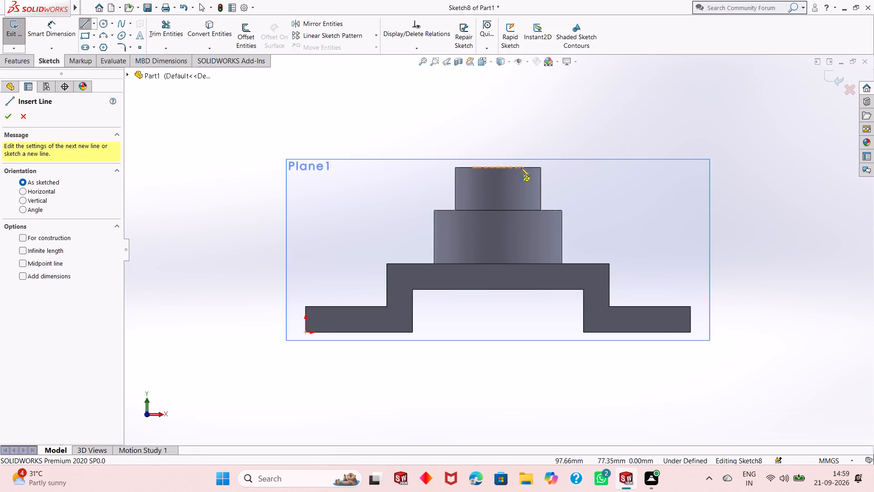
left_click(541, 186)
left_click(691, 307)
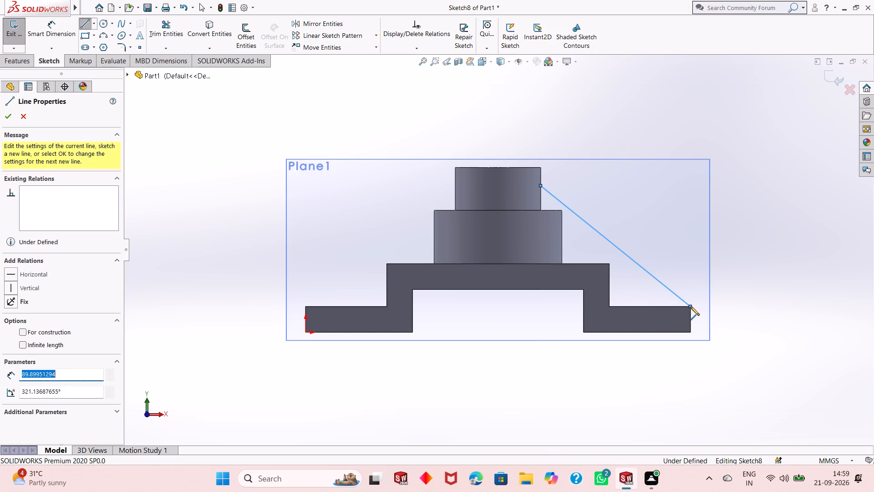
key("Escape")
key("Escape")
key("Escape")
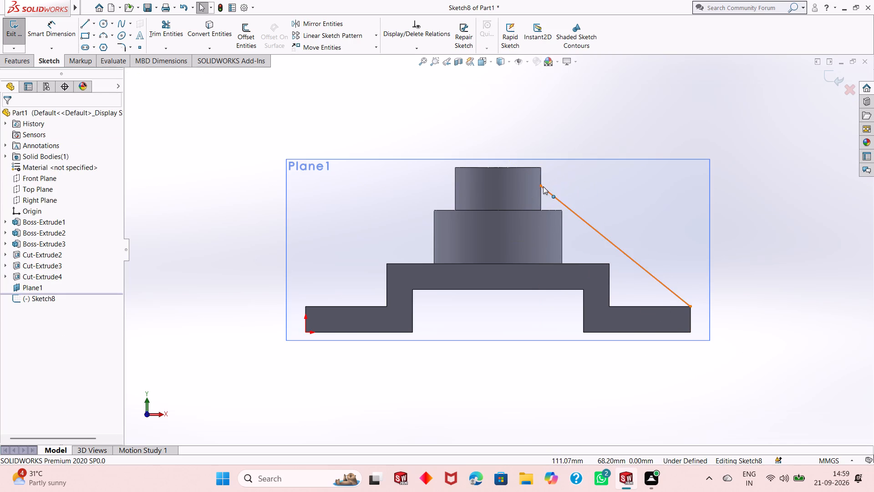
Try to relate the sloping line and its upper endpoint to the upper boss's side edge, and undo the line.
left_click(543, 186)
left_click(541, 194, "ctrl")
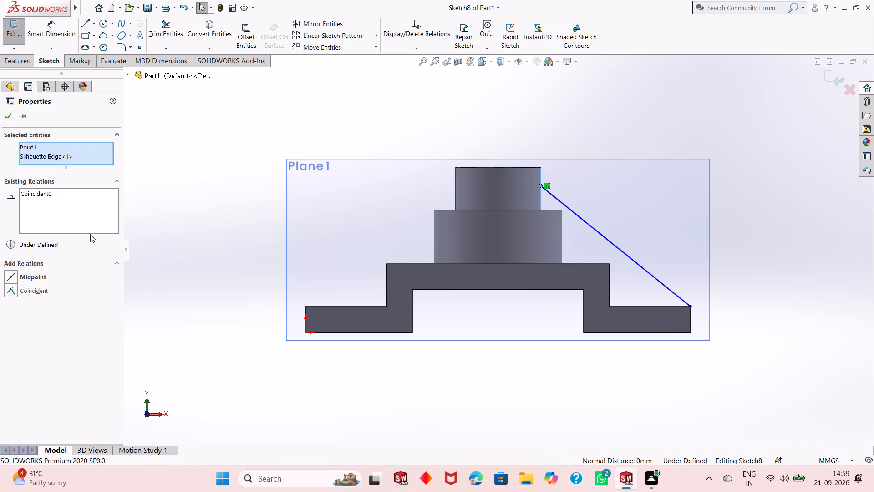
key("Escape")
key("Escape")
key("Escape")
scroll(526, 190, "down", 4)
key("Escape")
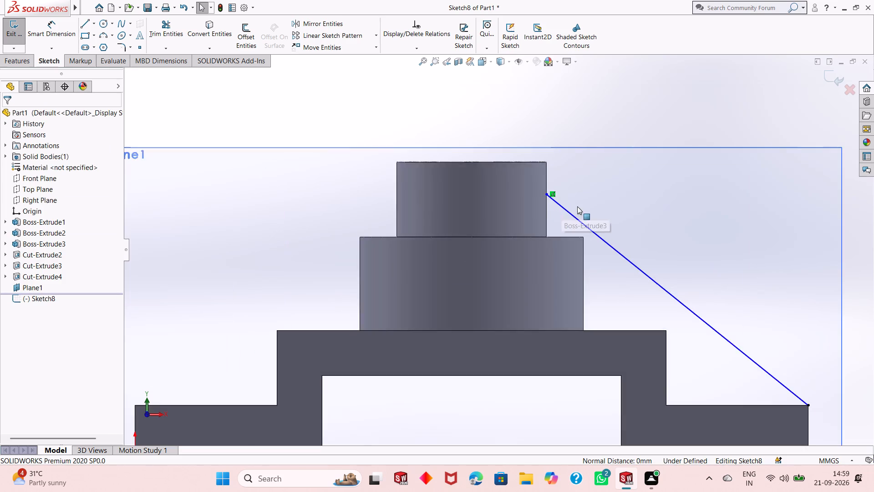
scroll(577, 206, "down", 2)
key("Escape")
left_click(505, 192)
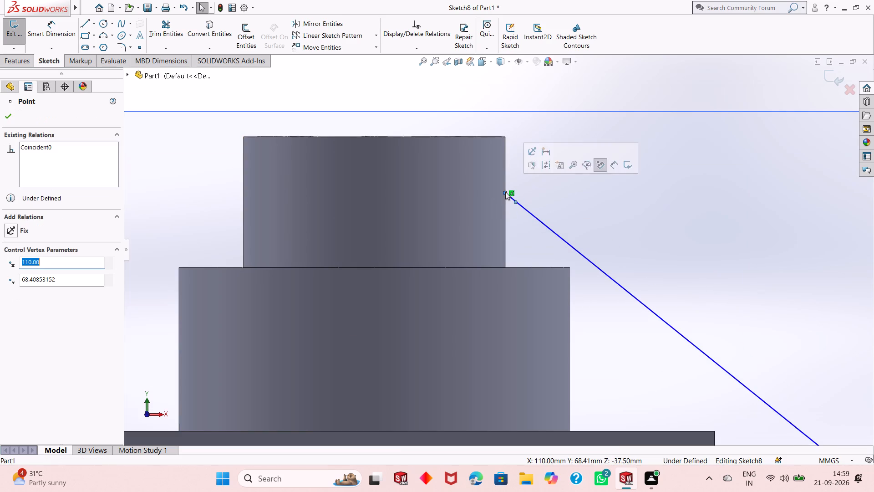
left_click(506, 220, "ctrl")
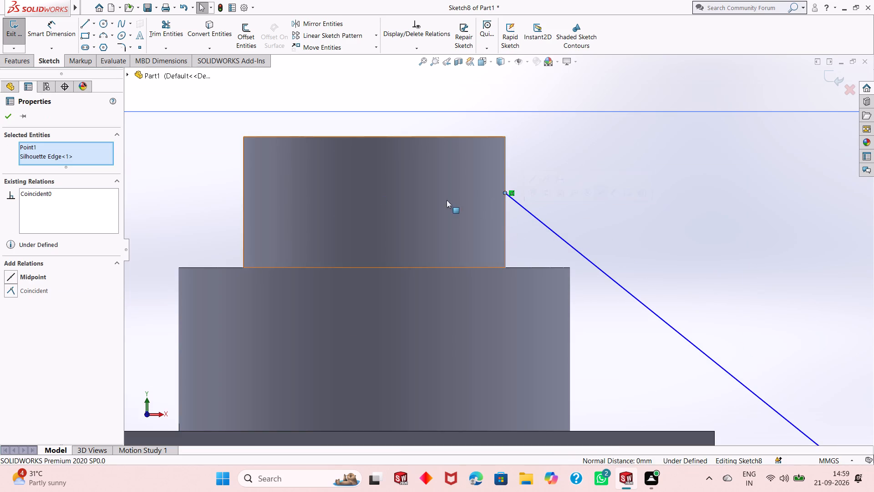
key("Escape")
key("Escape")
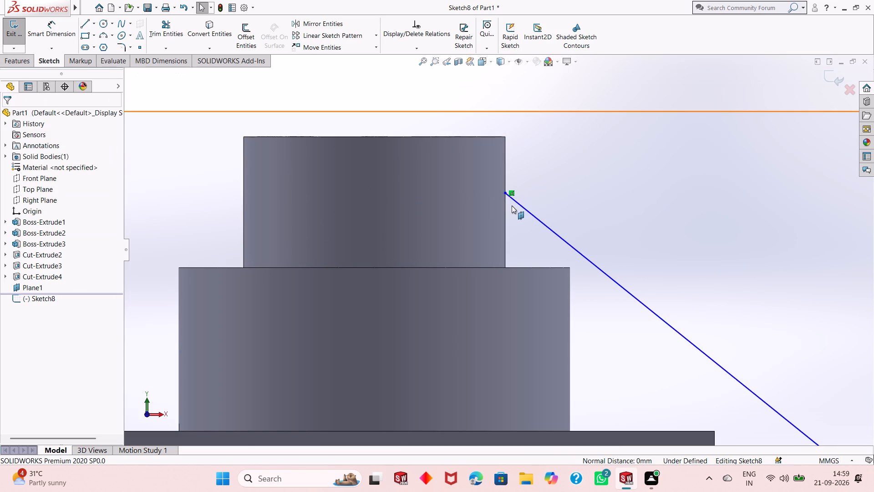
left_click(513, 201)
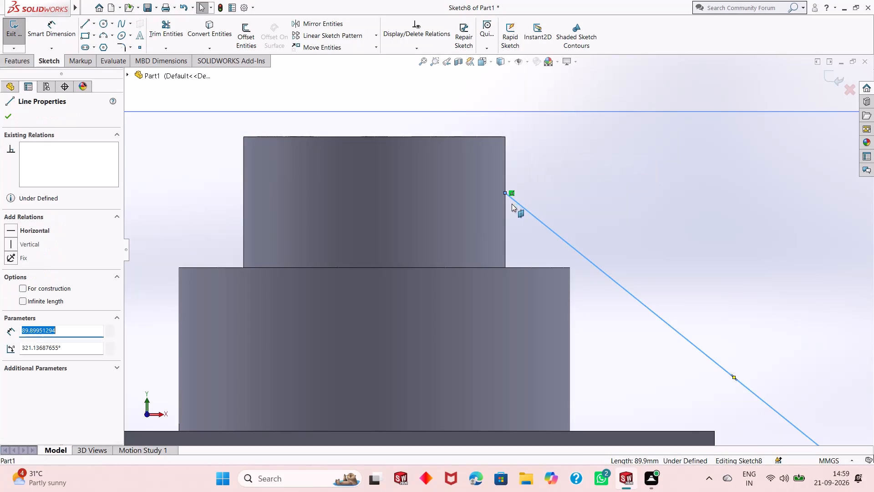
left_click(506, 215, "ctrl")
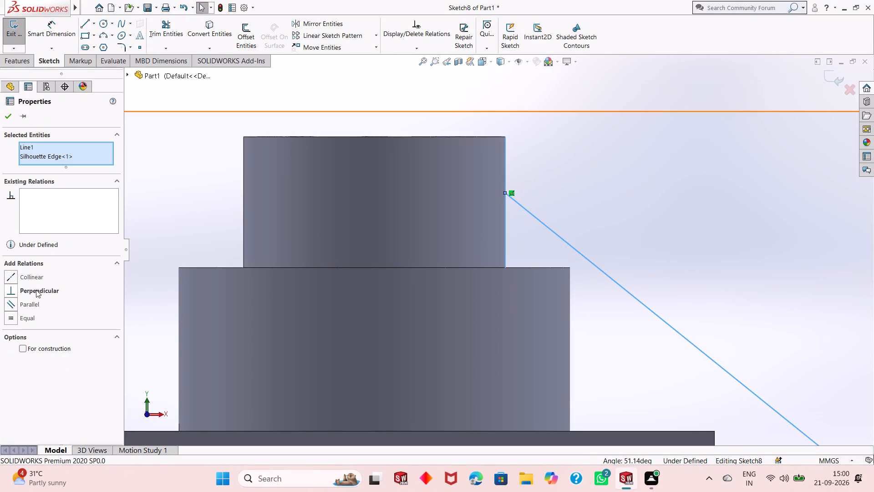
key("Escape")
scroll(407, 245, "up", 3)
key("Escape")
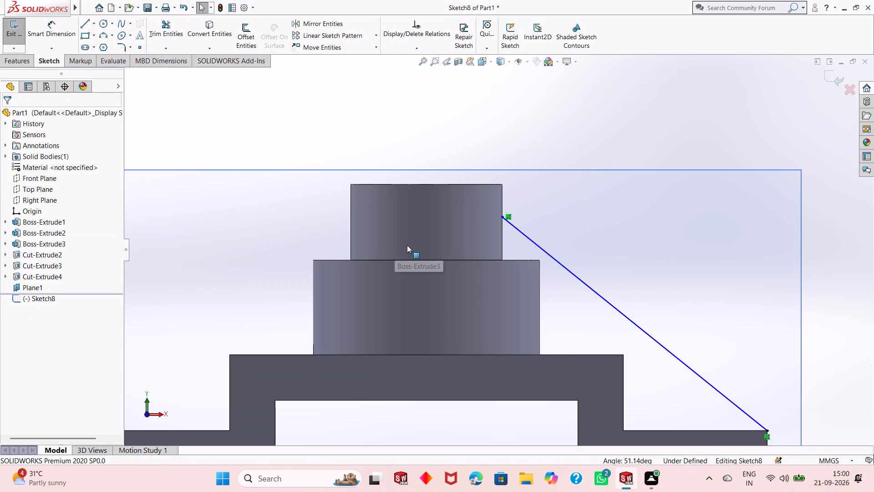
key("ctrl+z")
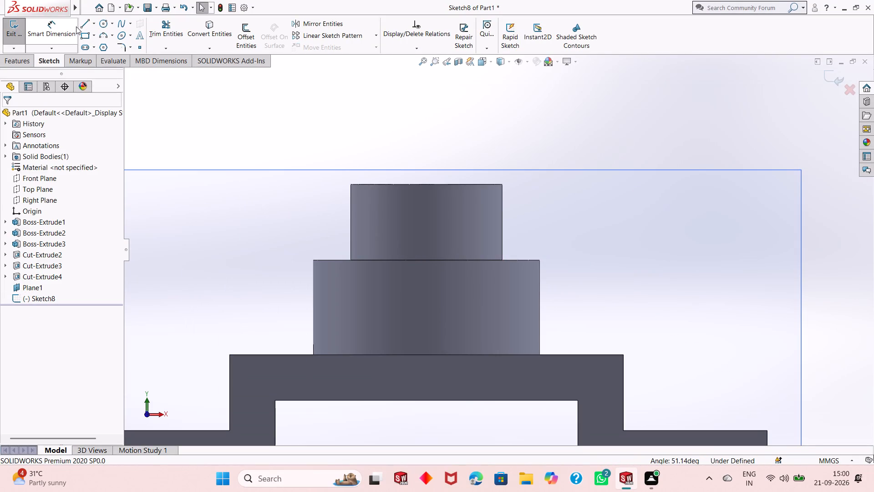
Sketch a line from the midpoint of the upper boss's +X side edge to the outer top corner of that side's foot.
left_click(82, 25)
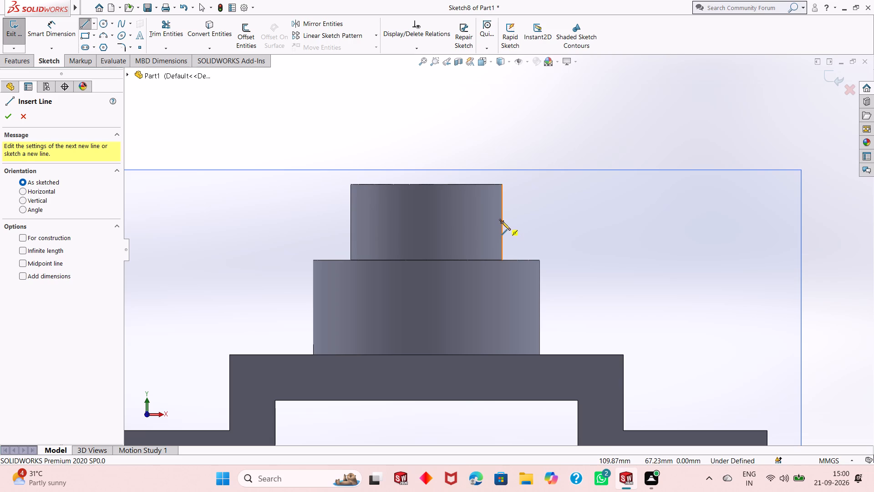
left_click(502, 221)
scroll(502, 221, "up", 4)
scroll(623, 331, "down", 4)
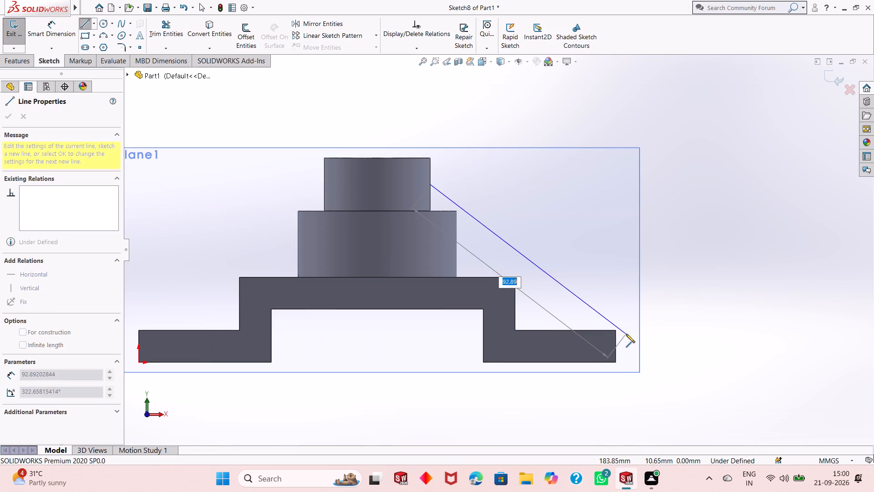
left_click(614, 330)
right_click(619, 325)
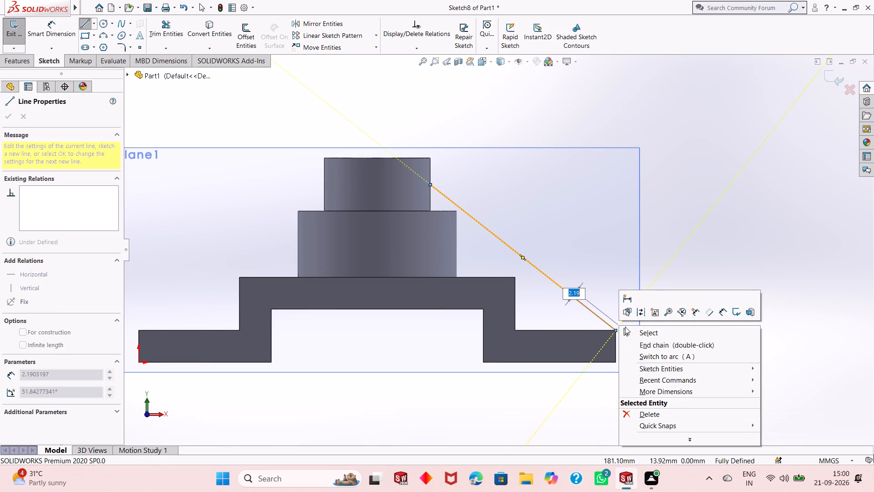
left_click(627, 330)
Create a 10 mm thick rib from the sloping line, with thickness on both sides, filling towards the bosses and base.
scroll(528, 312, "up", 1)
scroll(519, 251, "up", 1)
middle_click_drag(519, 251, 509, 258)
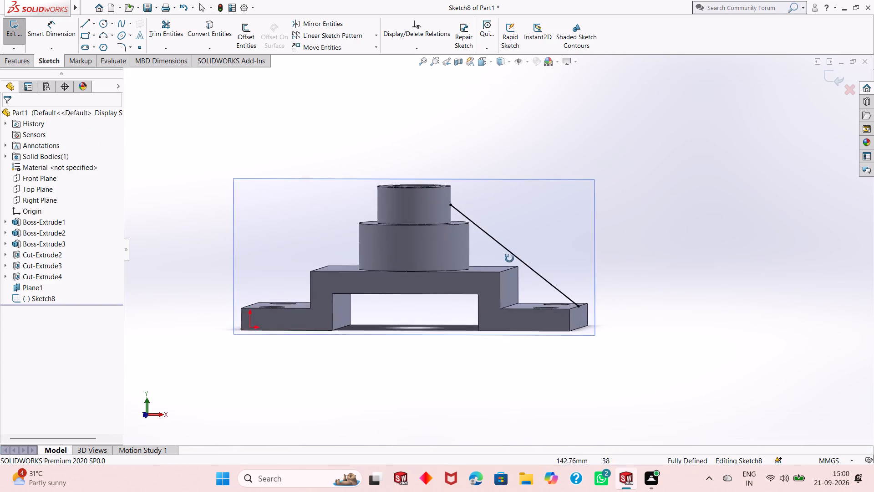
middle_click_drag(509, 258, 481, 278)
scroll(454, 210, "down", 3)
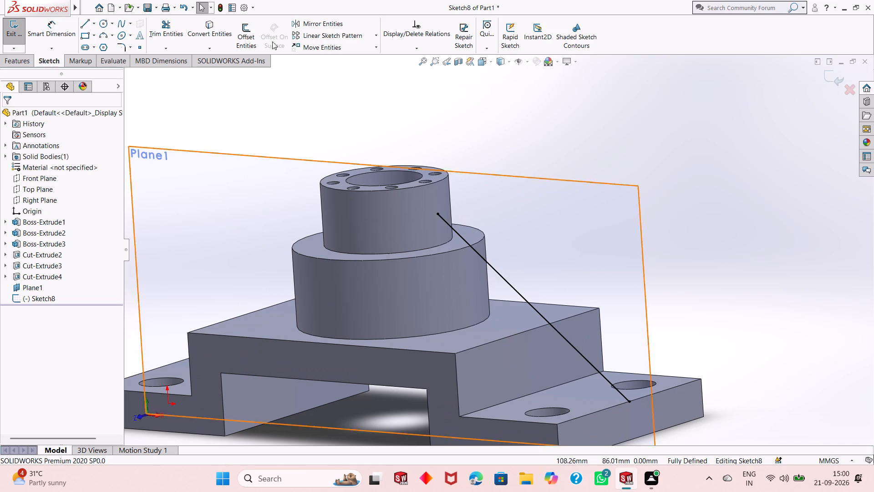
left_click(24, 61)
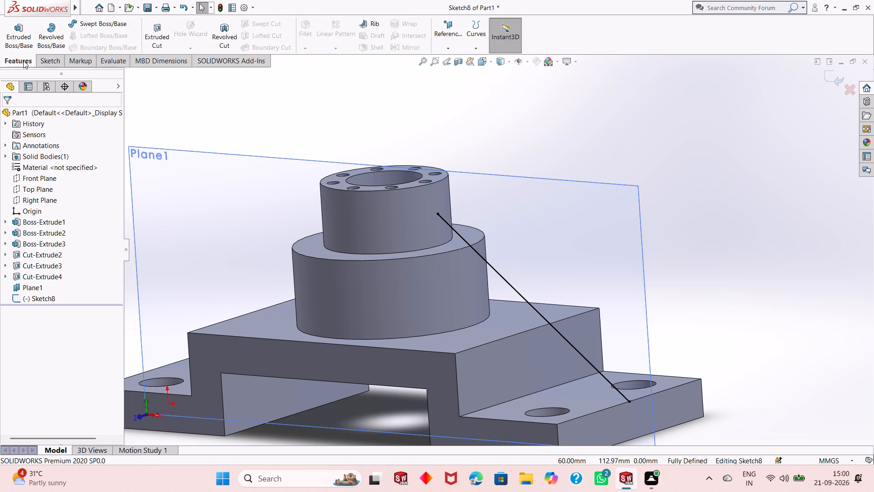
left_click(359, 24)
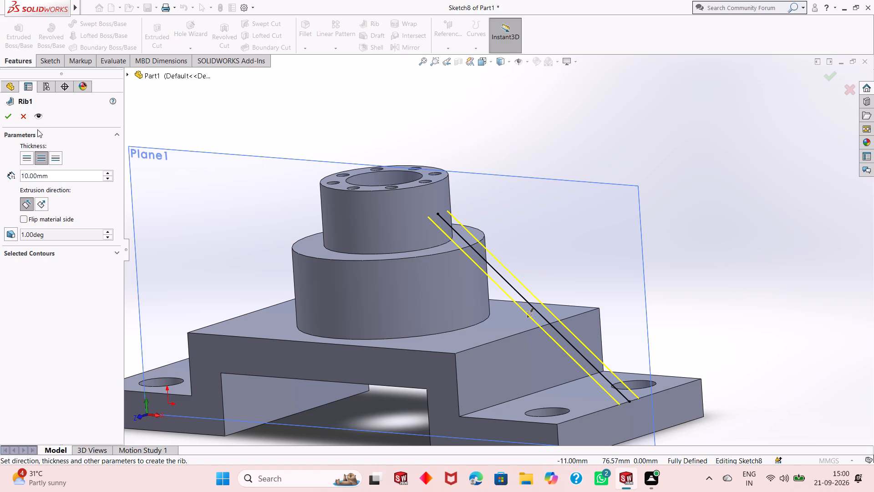
left_click(5, 118)
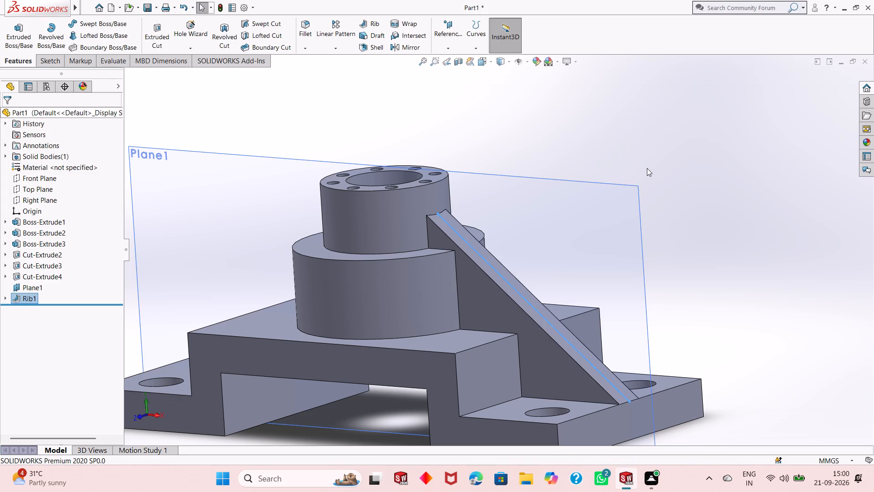
left_click(647, 168)
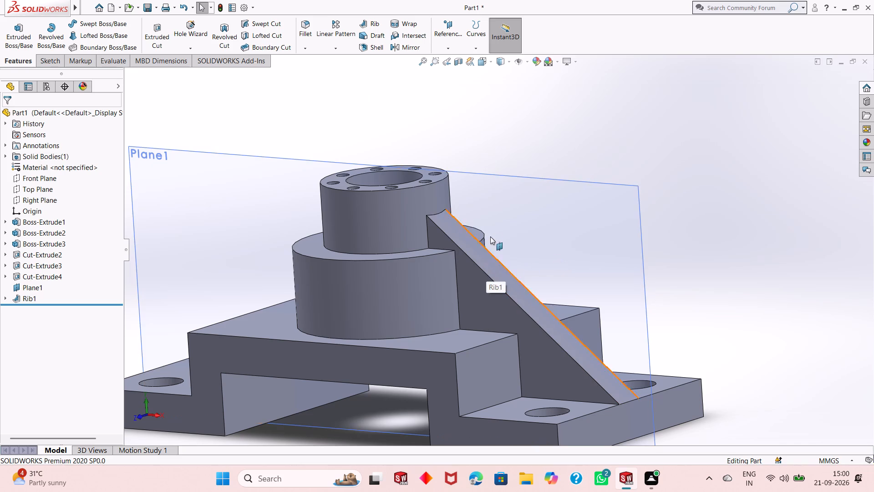
left_click(551, 162)
On Plane1, sketch a line about 89 mm long from the midpoint of the upper boss's -X side edge to that side's outer top foot corner.
middle_click_drag(523, 221, 522, 216)
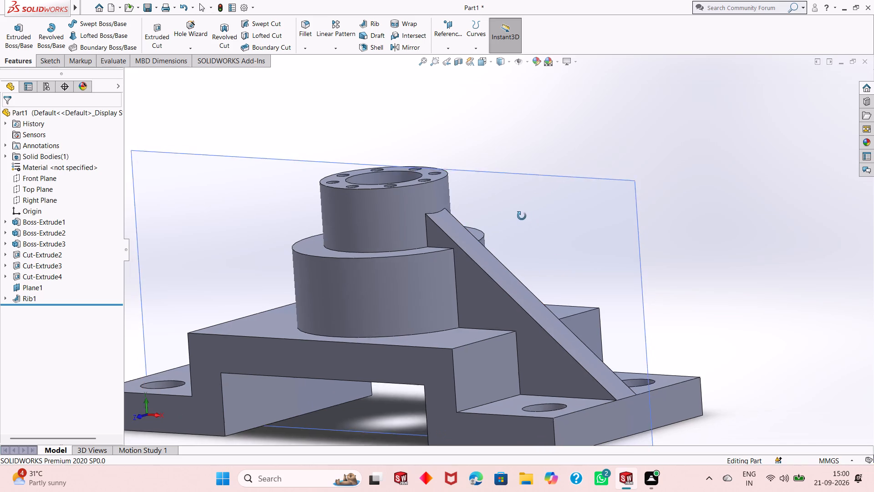
middle_click_drag(522, 216, 499, 198)
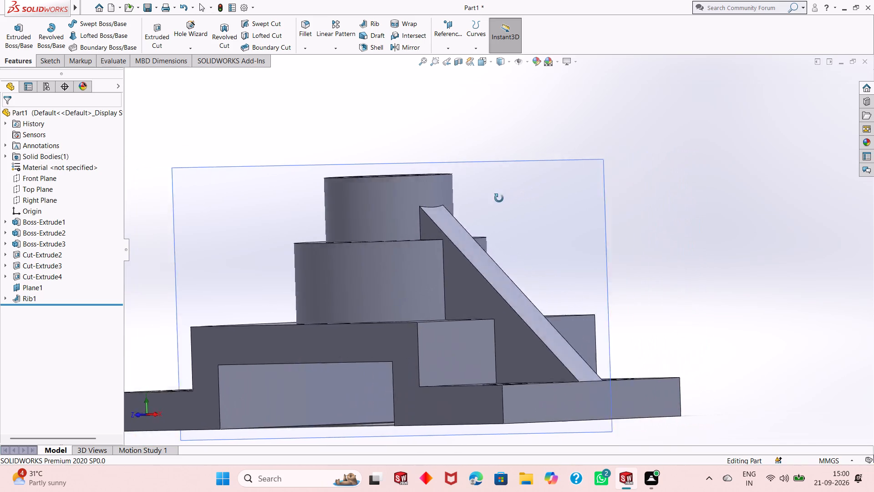
middle_click_drag(499, 198, 366, 219)
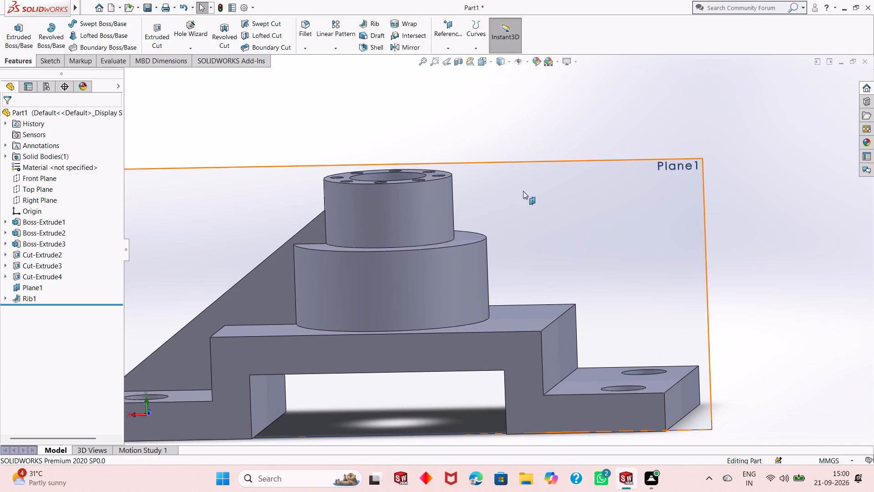
left_click(563, 199)
left_click(598, 171)
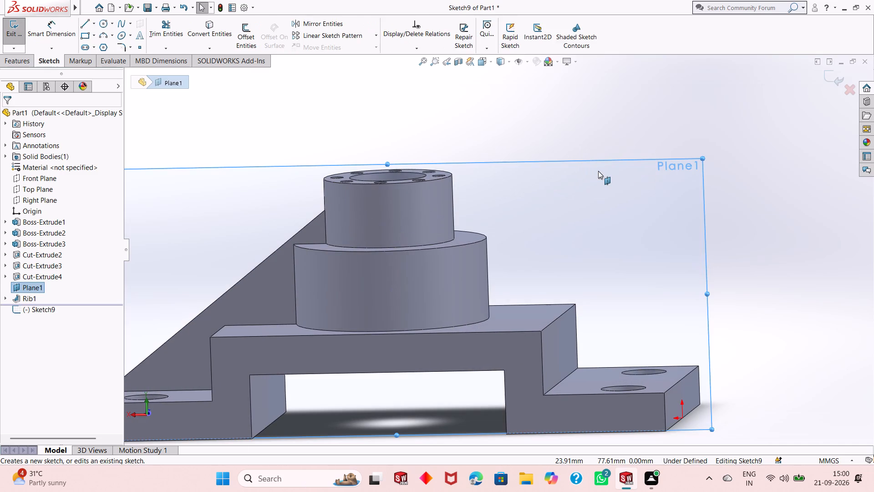
key("ctrl+8")
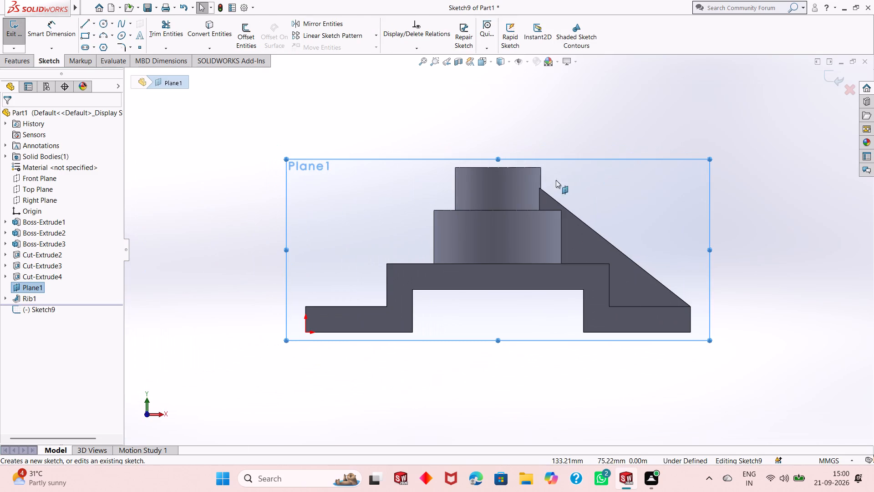
scroll(489, 204, "down", 1)
key("Escape")
key("Escape")
left_click(84, 29)
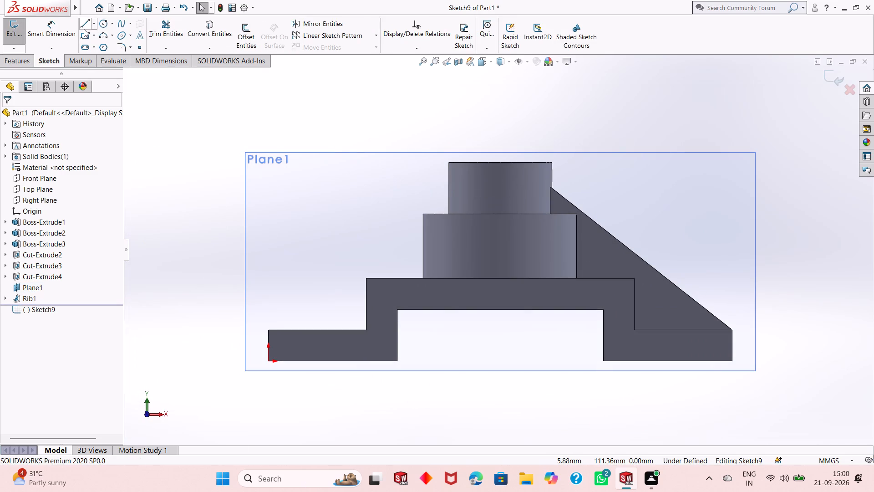
left_click(448, 188)
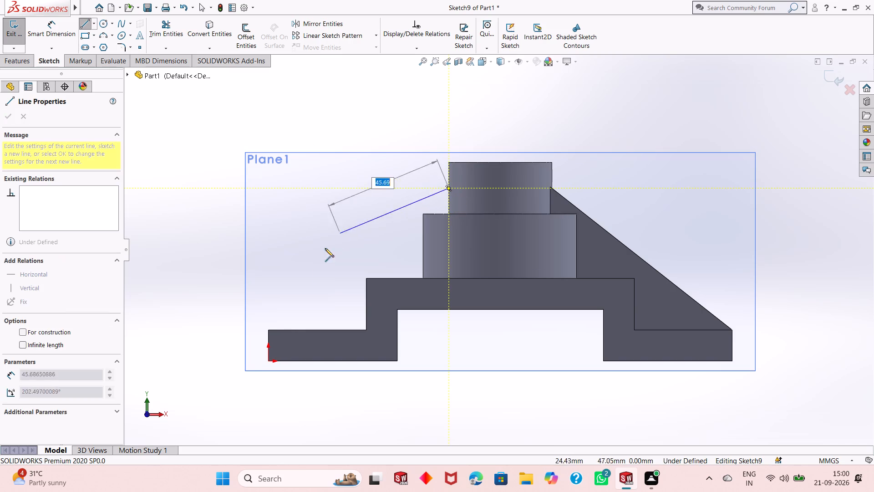
left_click(268, 330)
right_click(268, 330)
left_click(314, 341)
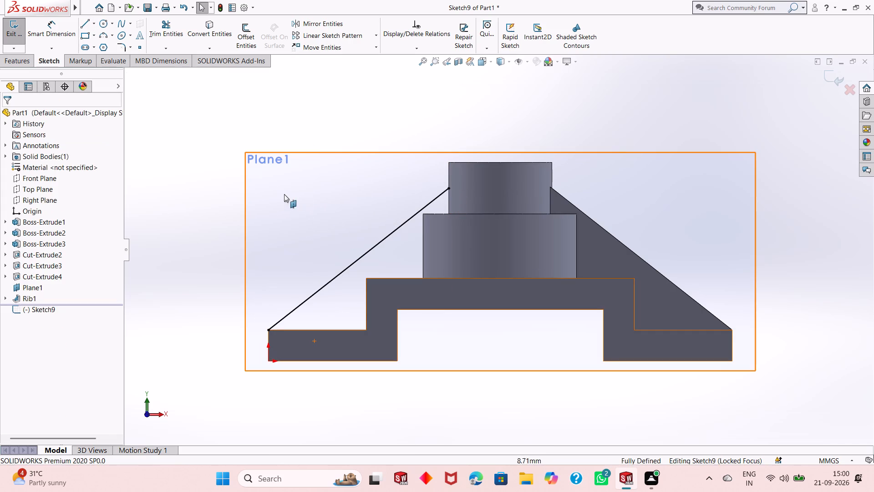
right_click(203, 211)
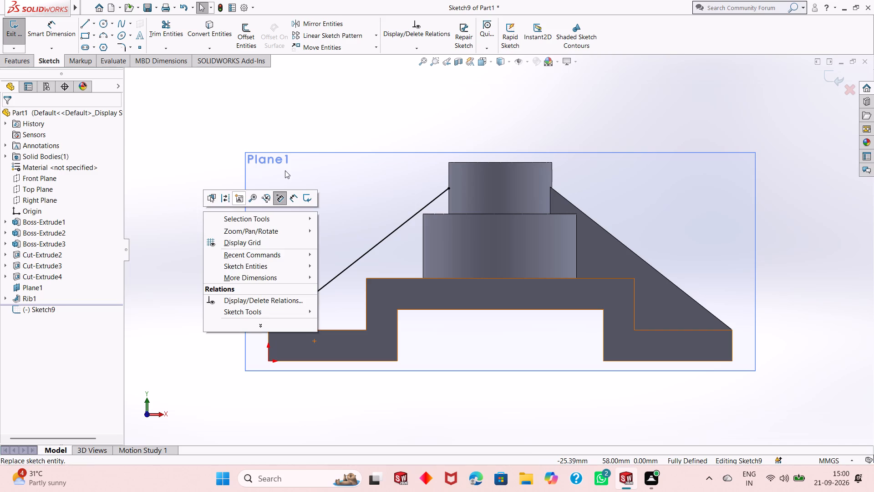
key("Escape")
Create a 10 mm thick rib from the -X side sloping line, with thickness on both sides, filling towards the bosses and base.
left_click(21, 58)
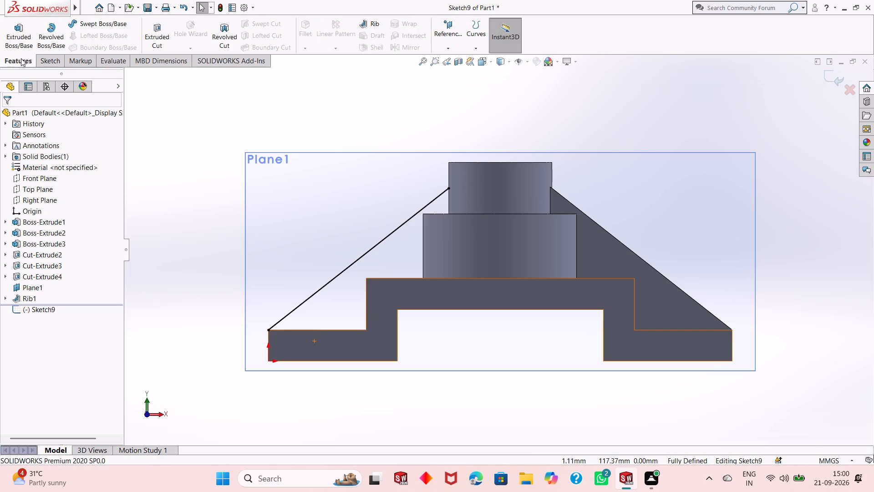
left_click(369, 21)
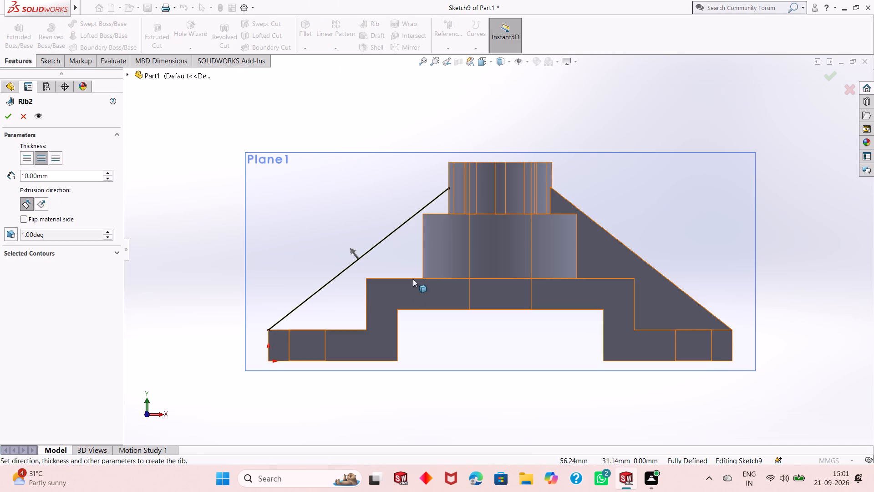
middle_click_drag(413, 278, 575, 266)
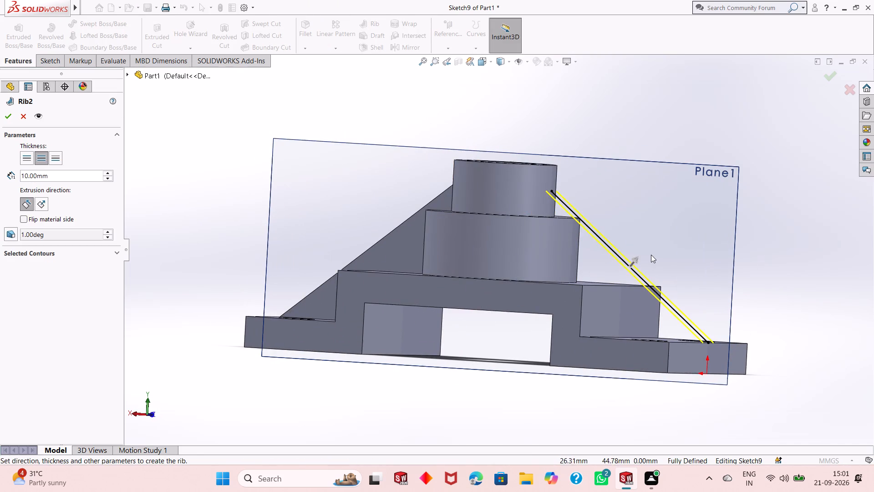
left_click(638, 257)
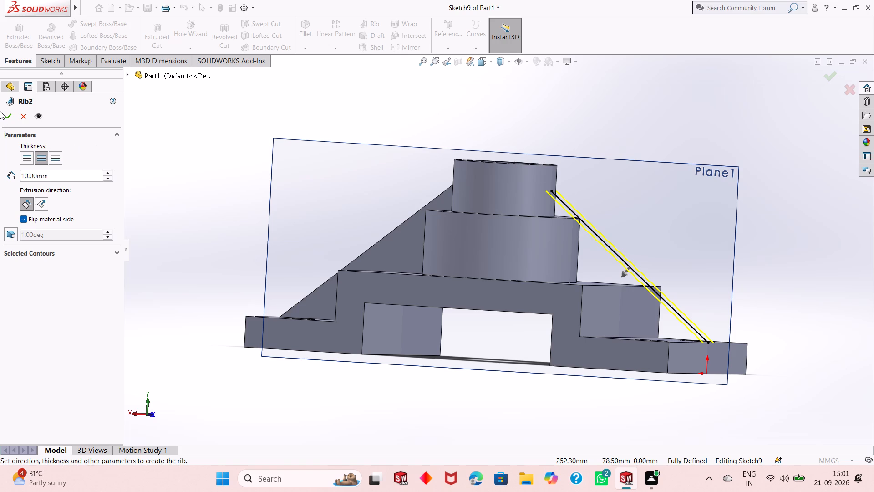
left_click(5, 112)
left_click(187, 171)
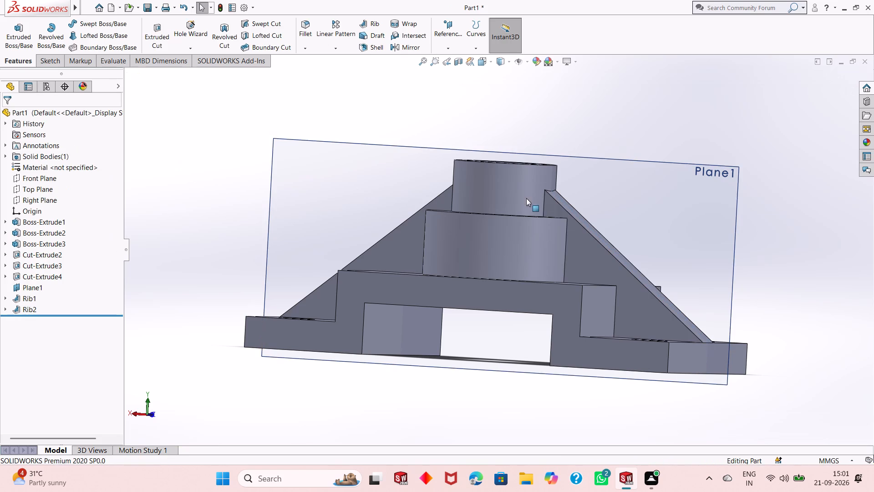
Hide the mid-depth reference plane Plane1.
right_click(648, 177)
left_click(687, 168)
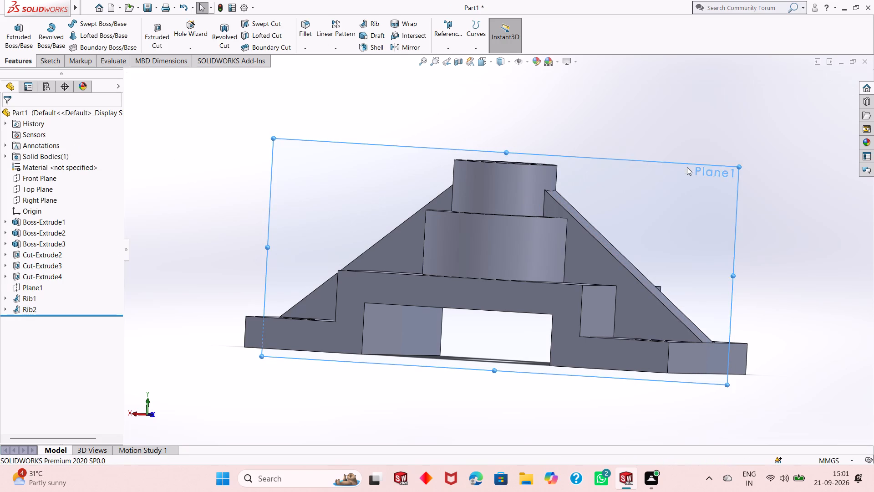
Apply a planar section view through the part, parallel to the Front Plane at a -27 mm offset.
scroll(440, 220, "up", 1)
middle_click_drag(440, 220, 458, 229)
scroll(555, 191, "up", 1)
middle_click_drag(555, 191, 567, 213)
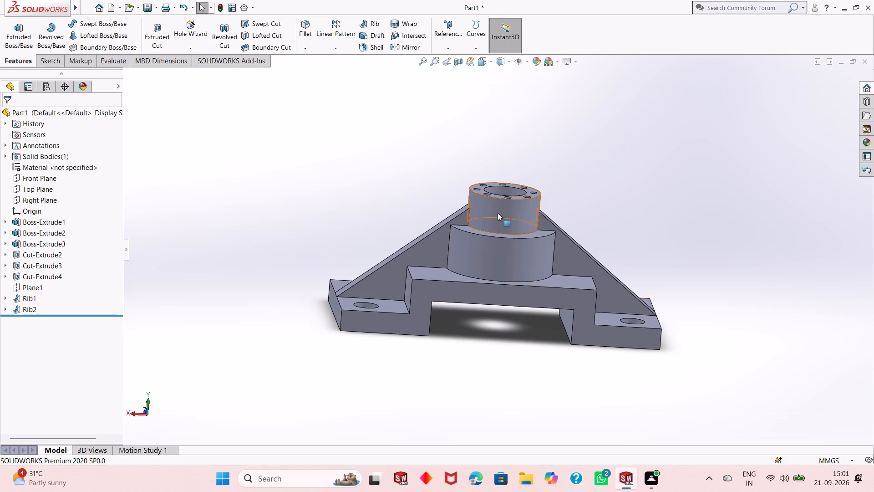
scroll(496, 214, "up", 3)
scroll(503, 225, "down", 5)
middle_click_drag(503, 232, 475, 299)
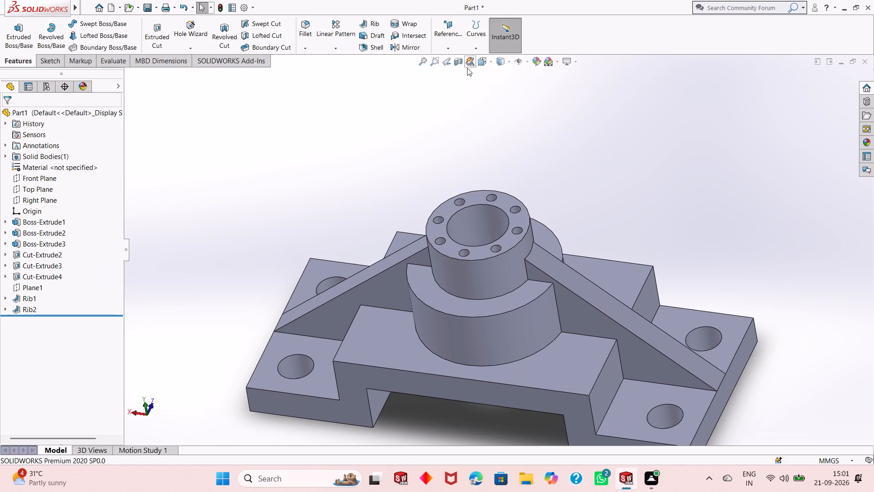
left_click(456, 63)
middle_click_drag(519, 291, 523, 226)
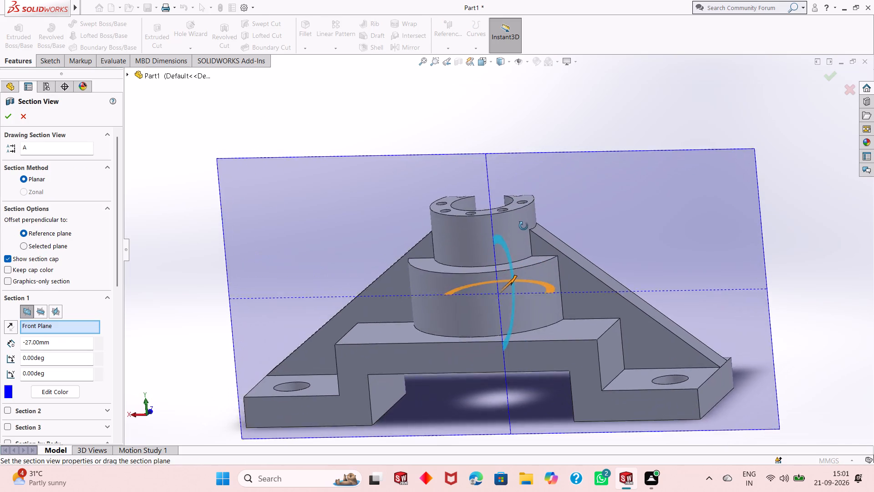
middle_click_drag(523, 226, 351, 291)
scroll(351, 291, "up", 1)
left_click(6, 114)
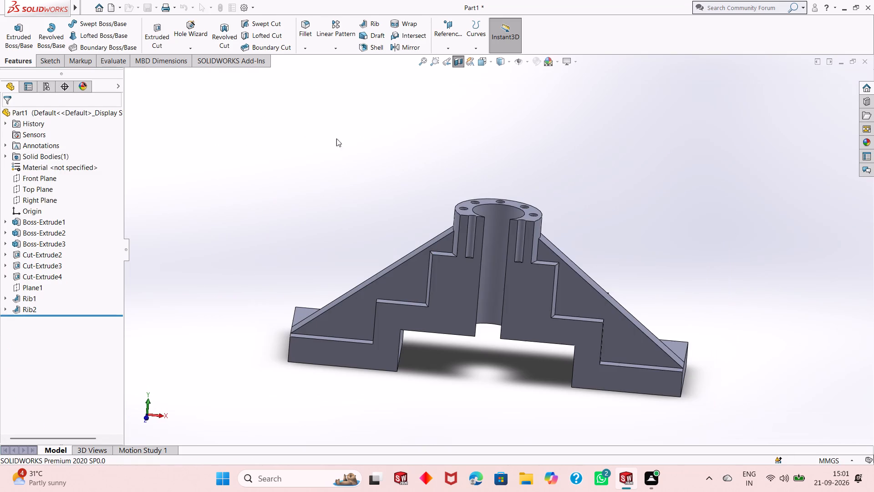
Examine the sectioned bore, small boss holes, both ribs and the base from several directions, and turn the section view off.
middle_click_drag(499, 254, 549, 241)
scroll(502, 255, "up", 1)
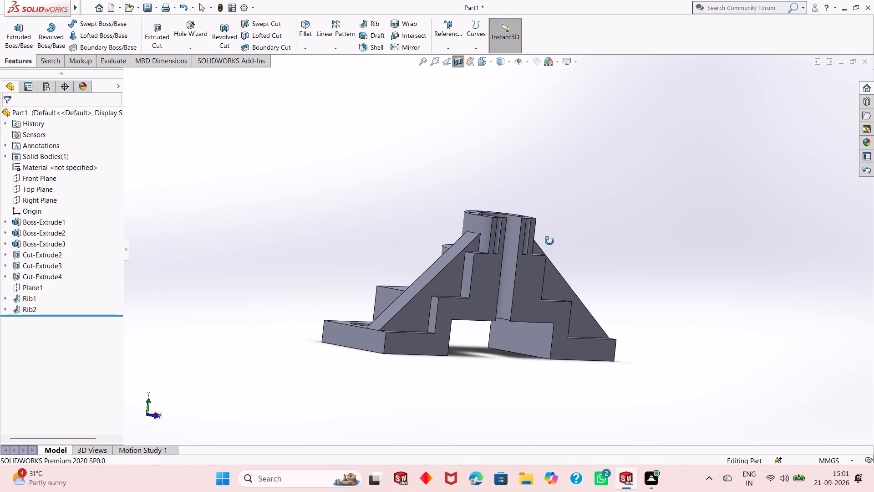
middle_click_drag(549, 241, 549, 246)
scroll(545, 250, "up", 1)
scroll(525, 256, "down", 10)
scroll(518, 254, "up", 6)
middle_click_drag(455, 208, 408, 287)
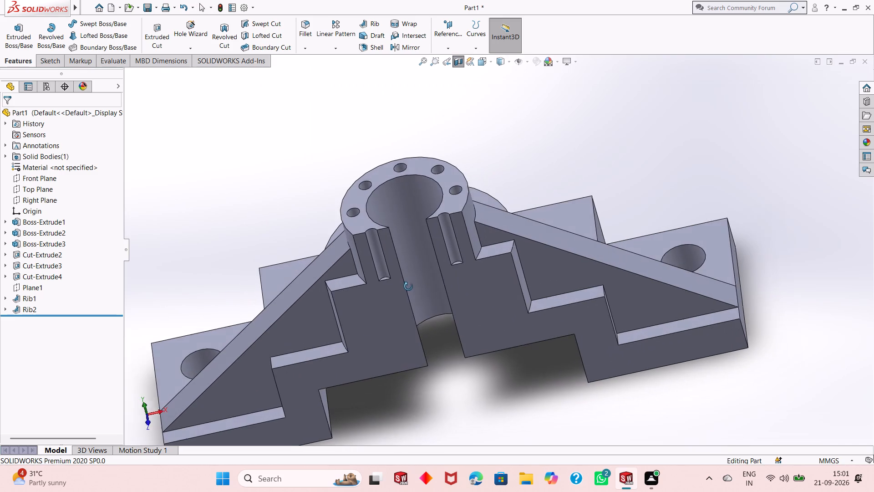
middle_click_drag(408, 287, 407, 287)
middle_click_drag(442, 225, 426, 288)
scroll(443, 224, "down", 5)
middle_click_drag(443, 224, 479, 166)
scroll(458, 207, "up", 5)
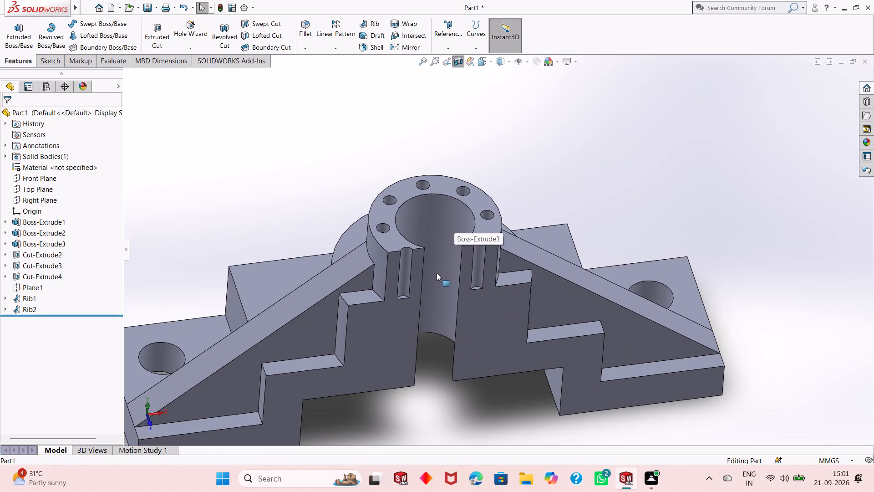
scroll(436, 274, "up", 3)
middle_click_drag(419, 320, 401, 271)
scroll(419, 318, "up", 1)
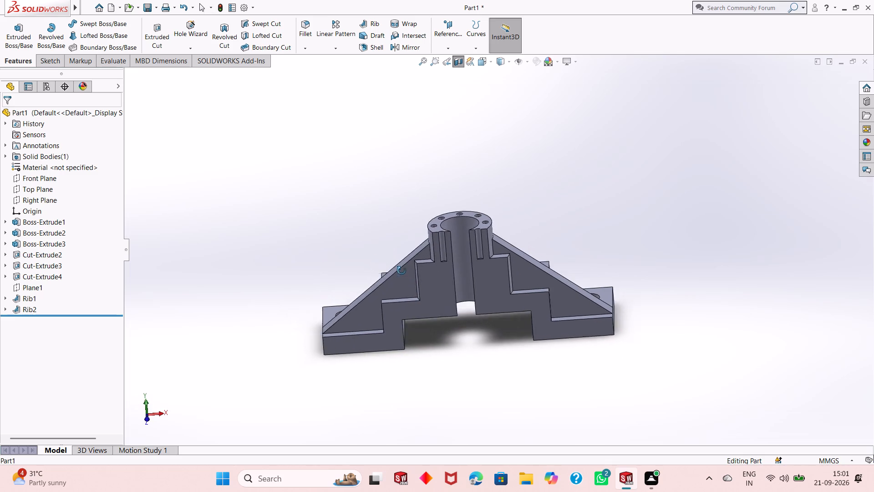
middle_click_drag(401, 271, 384, 174)
scroll(367, 328, "down", 5)
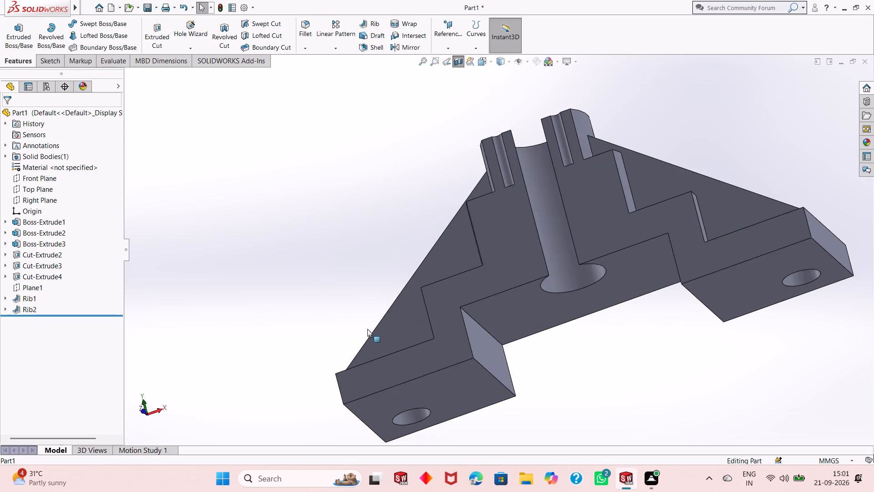
scroll(451, 378, "up", 3)
middle_click_drag(473, 352, 490, 218)
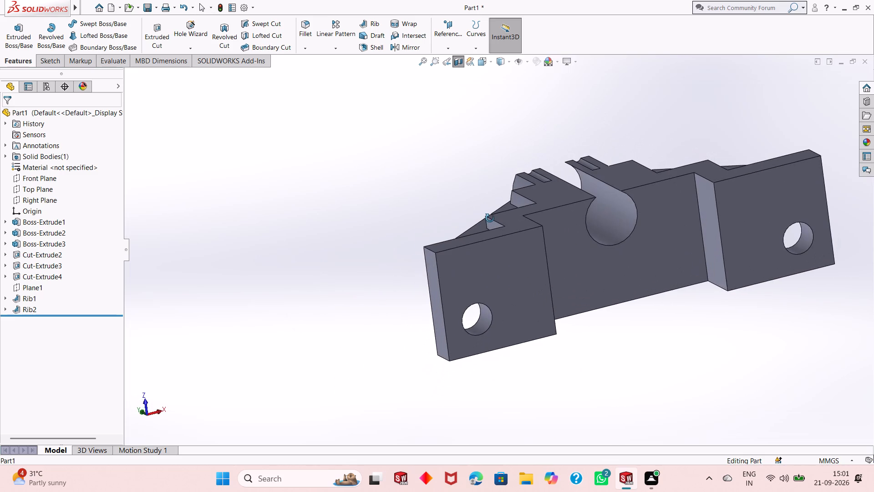
middle_click_drag(490, 218, 442, 363)
scroll(443, 360, "down", 1)
middle_click_drag(501, 273, 441, 374)
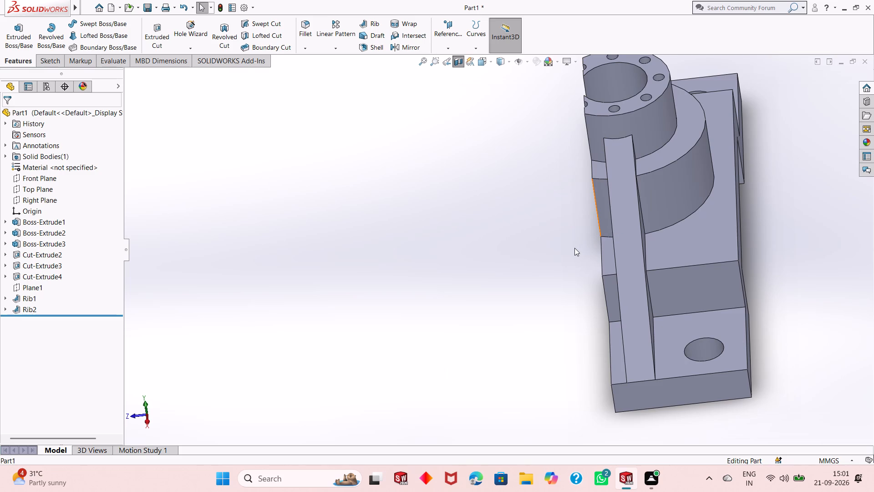
scroll(574, 248, "up", 2)
middle_click_drag(571, 213, 583, 201)
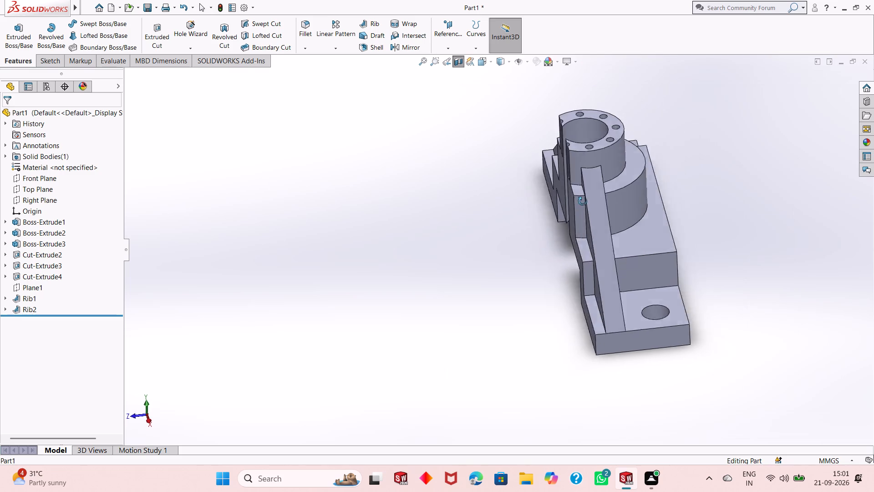
middle_click_drag(583, 201, 608, 223)
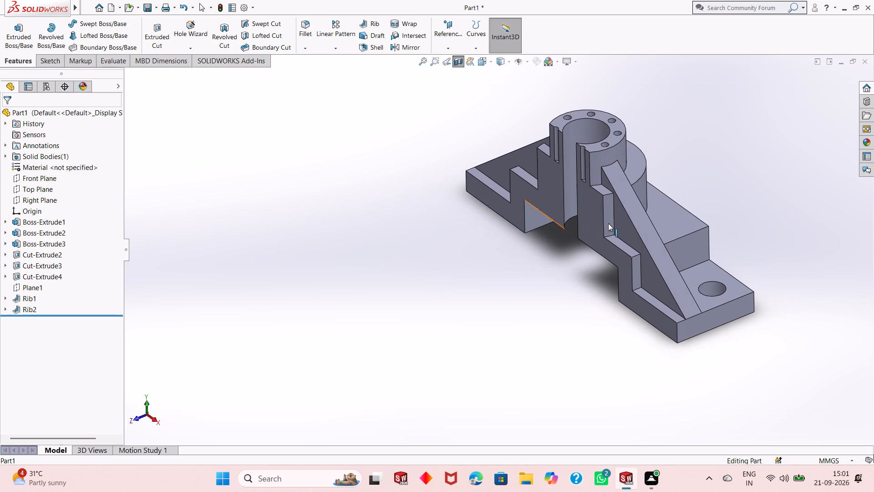
left_click(460, 66)
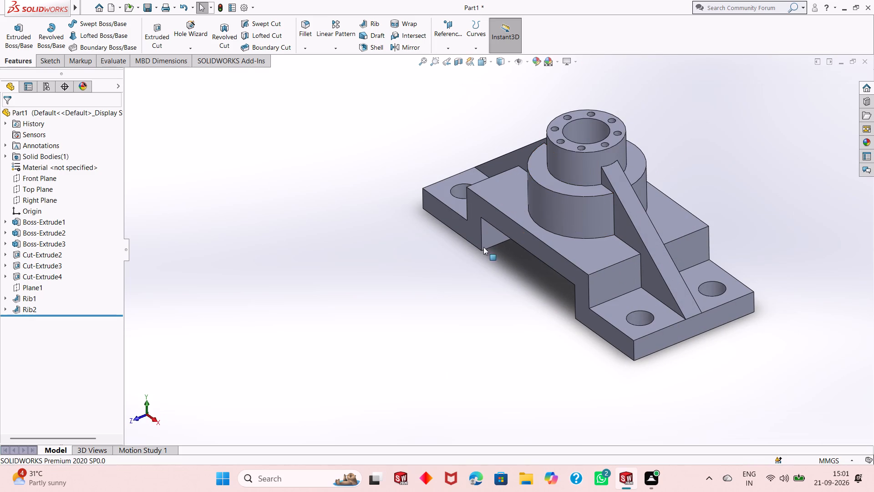
Examine the complete part from outside, including the ribs, foot holes, bore opening and underside of the base.
scroll(679, 185, "down", 3)
scroll(608, 191, "up", 2)
middle_click_drag(491, 269, 492, 264)
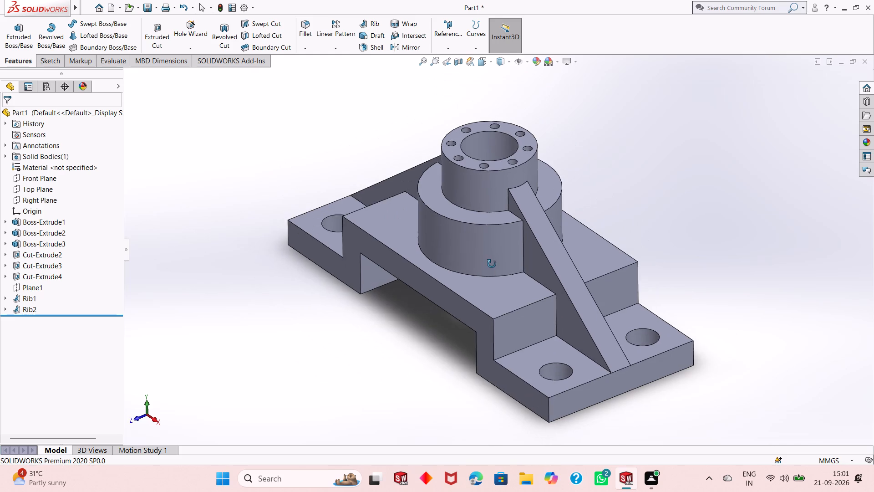
middle_click_drag(492, 264, 588, 231)
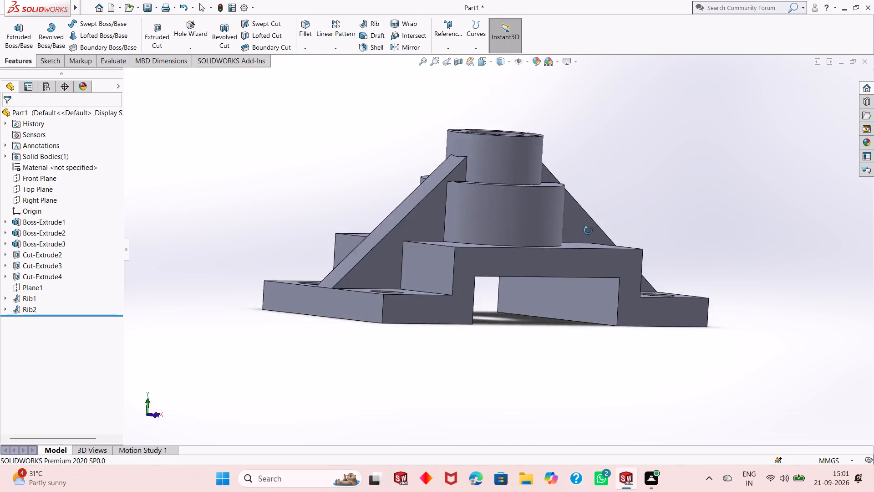
middle_click_drag(588, 231, 614, 126)
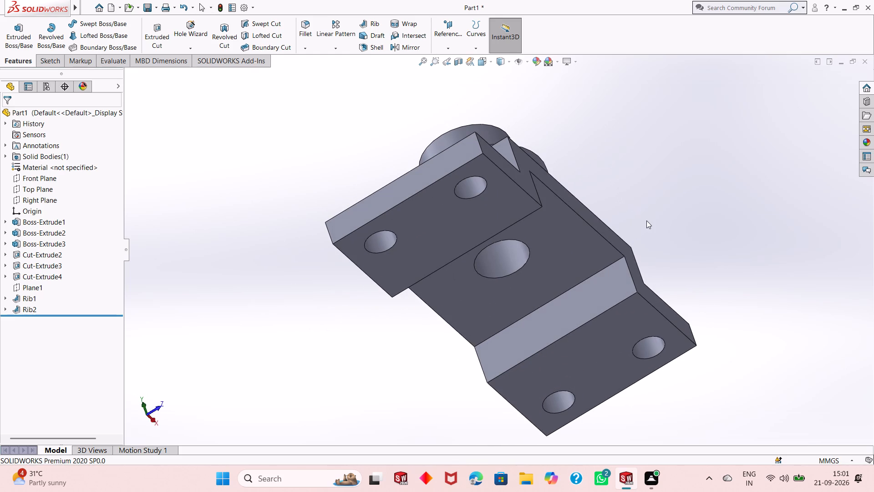
scroll(547, 218, "down", 2)
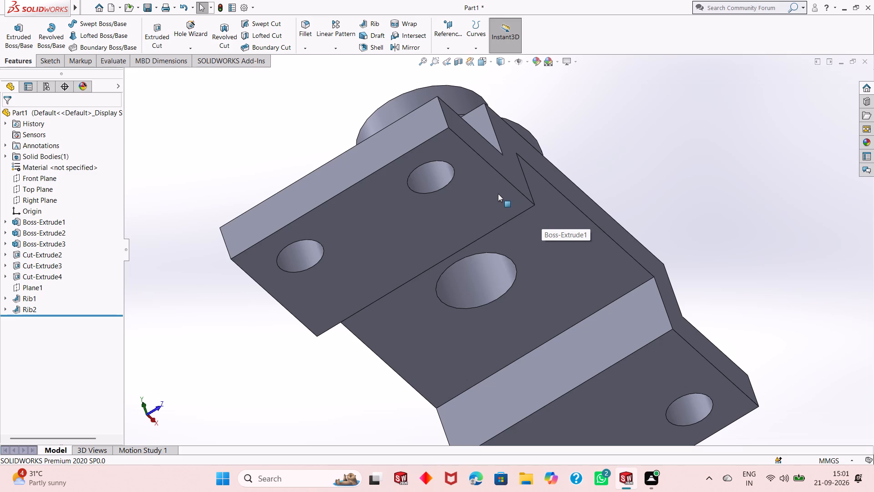
scroll(497, 193, "down", 4)
scroll(511, 225, "up", 4)
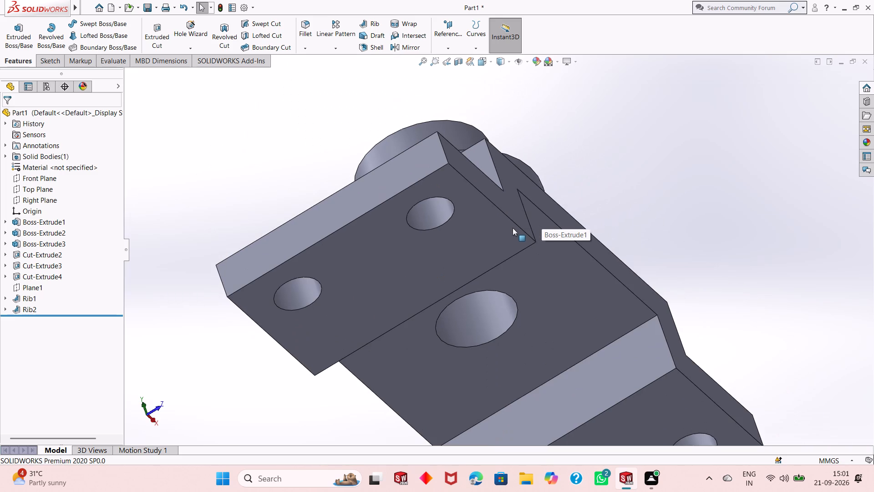
middle_click_drag(549, 269, 552, 108)
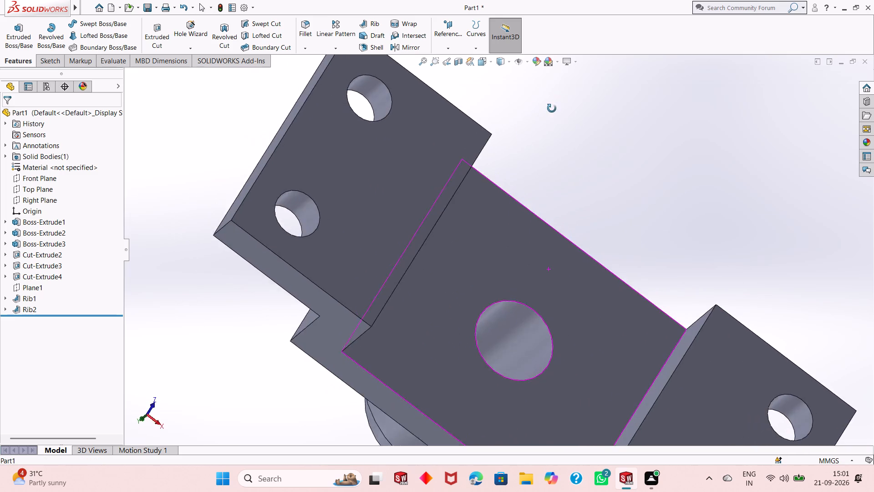
Examine the part from the underside and from outside, including the base, foot holes, bosses and both ribs.
middle_click_drag(552, 108, 563, 89)
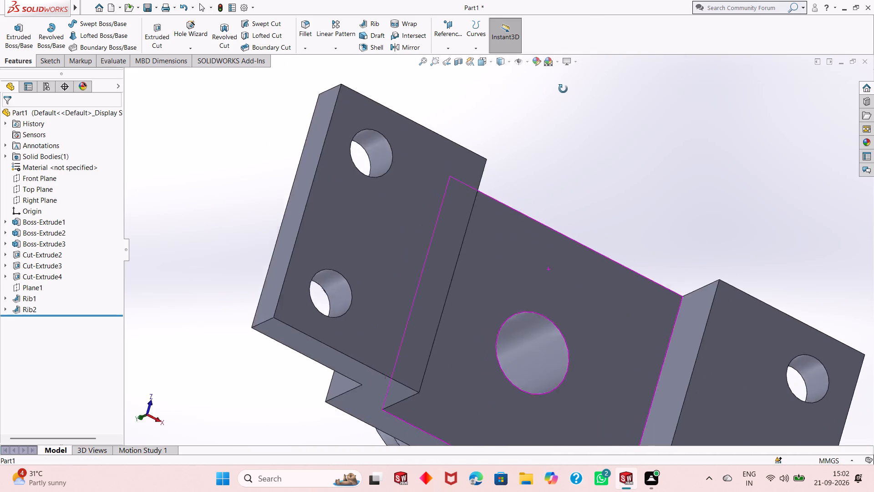
middle_click_drag(563, 89, 520, 144)
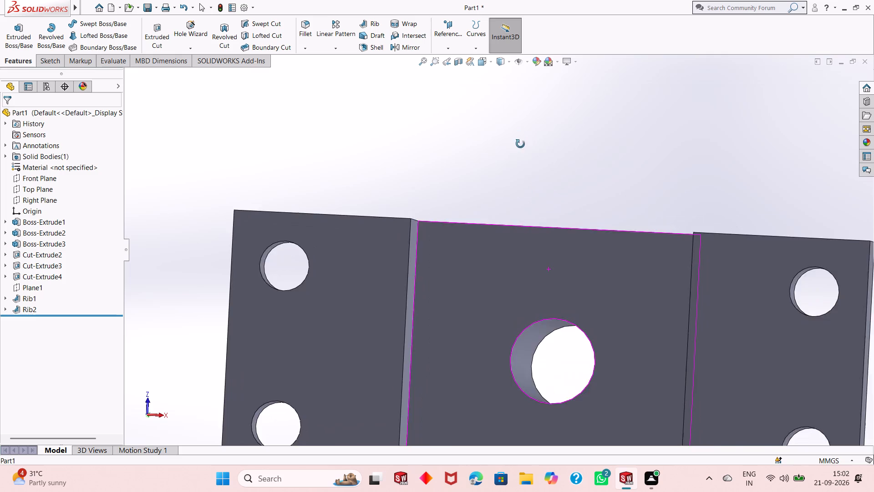
middle_click_drag(520, 144, 504, 349)
scroll(547, 264, "up", 2)
scroll(565, 142, "down", 3)
scroll(544, 207, "up", 4)
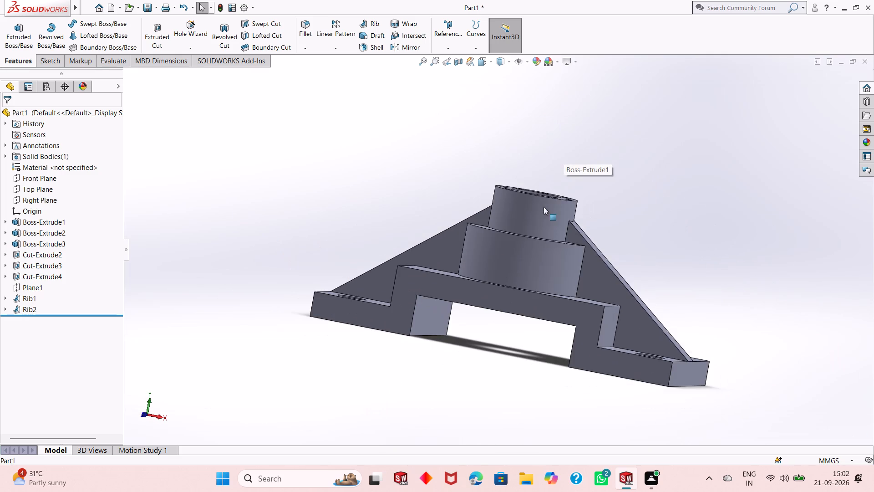
middle_click_drag(548, 190, 523, 260)
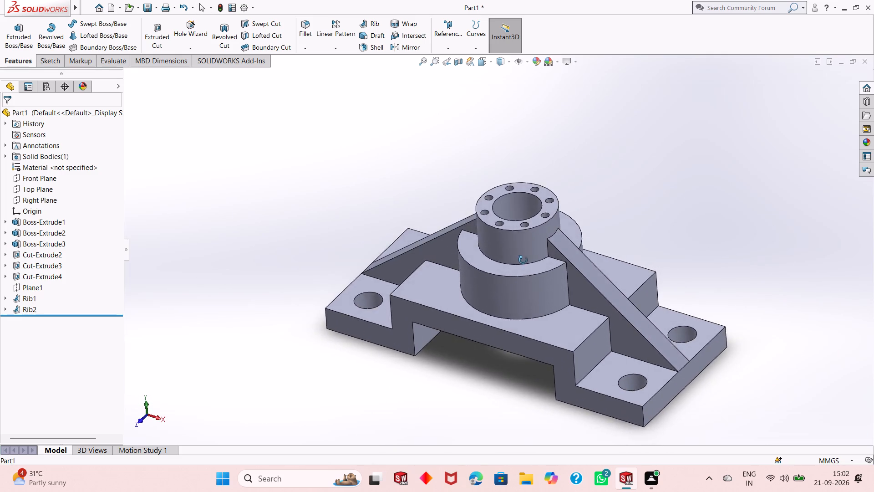
middle_click_drag(523, 260, 534, 373)
middle_click_drag(522, 238, 528, 144)
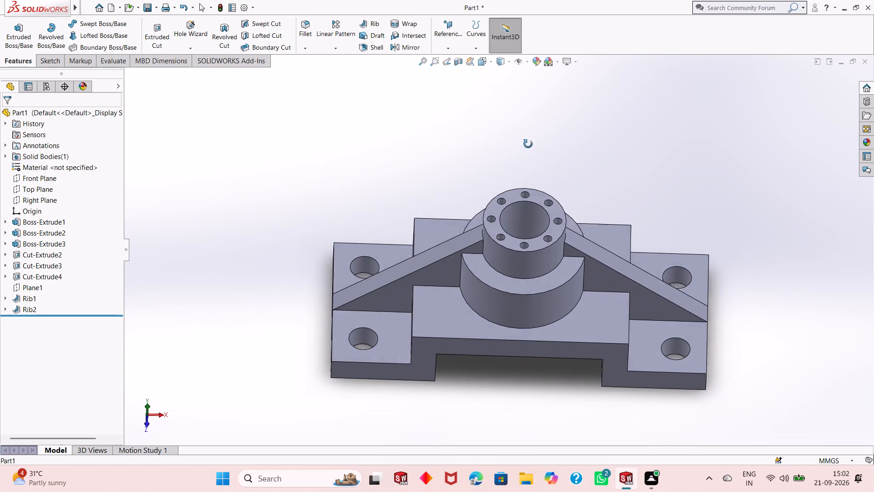
middle_click_drag(528, 144, 532, 142)
scroll(535, 217, "up", 1)
middle_click_drag(535, 218, 586, 135)
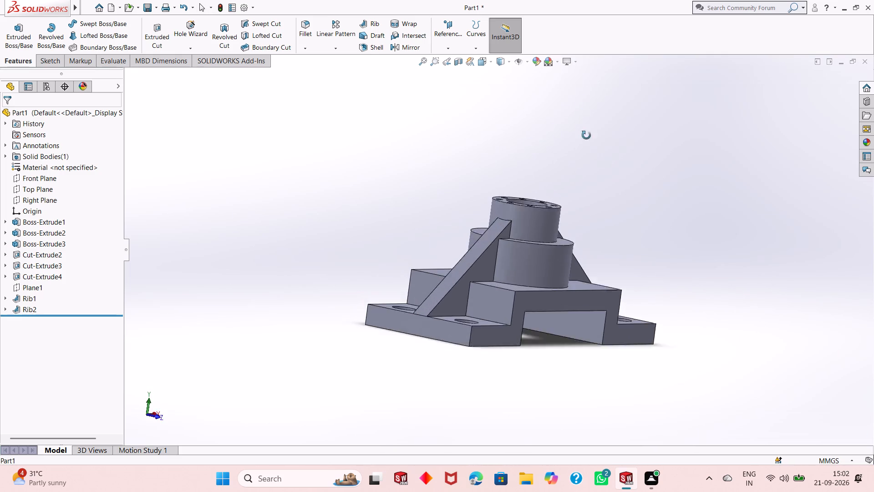
middle_click_drag(586, 135, 523, 292)
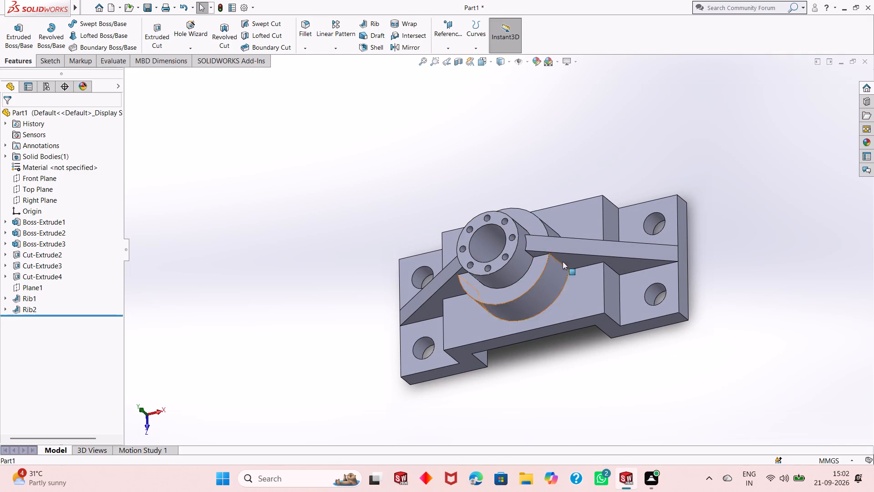
Examine the stacked bosses, the bore, the ring of small holes and the rib junctions up close from several angles.
scroll(541, 278, "down", 3)
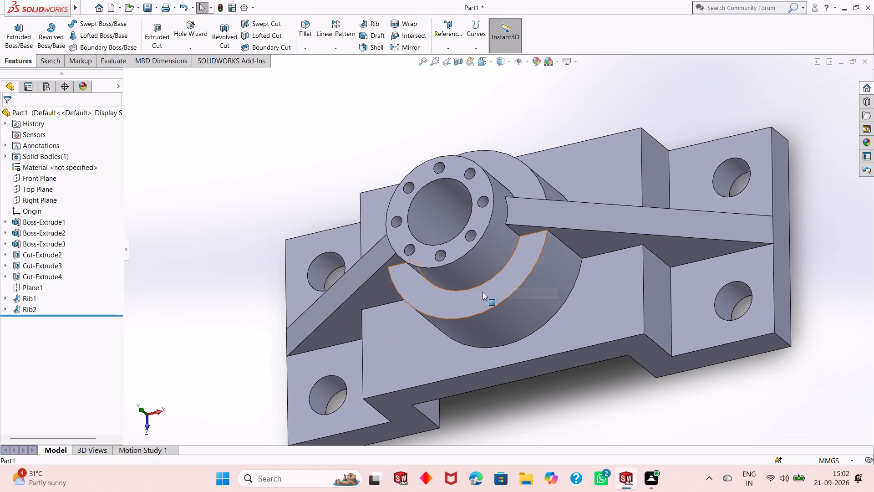
scroll(481, 293, "up", 2)
scroll(485, 284, "down", 3)
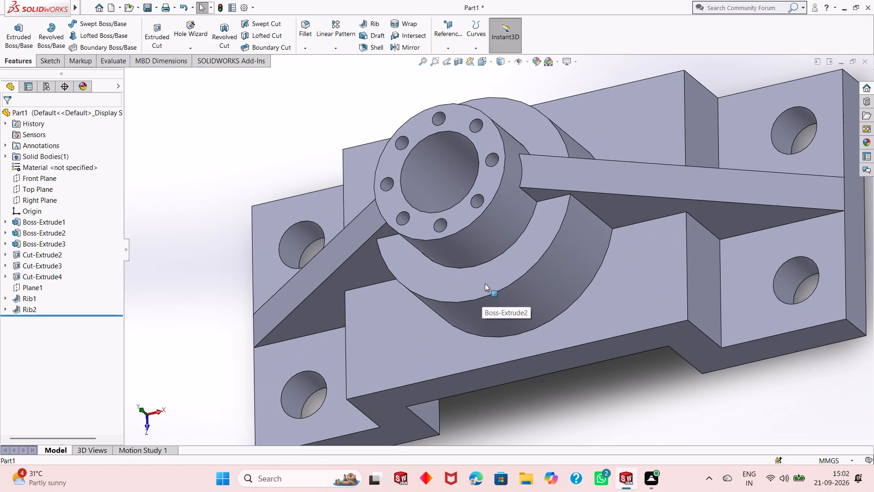
scroll(485, 283, "down", 1)
scroll(485, 283, "up", 1)
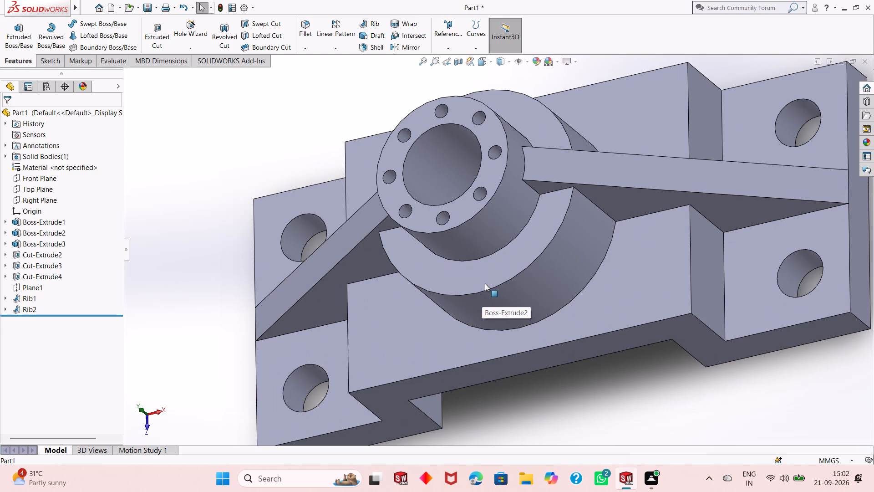
scroll(485, 283, "up", 2)
scroll(502, 177, "down", 2)
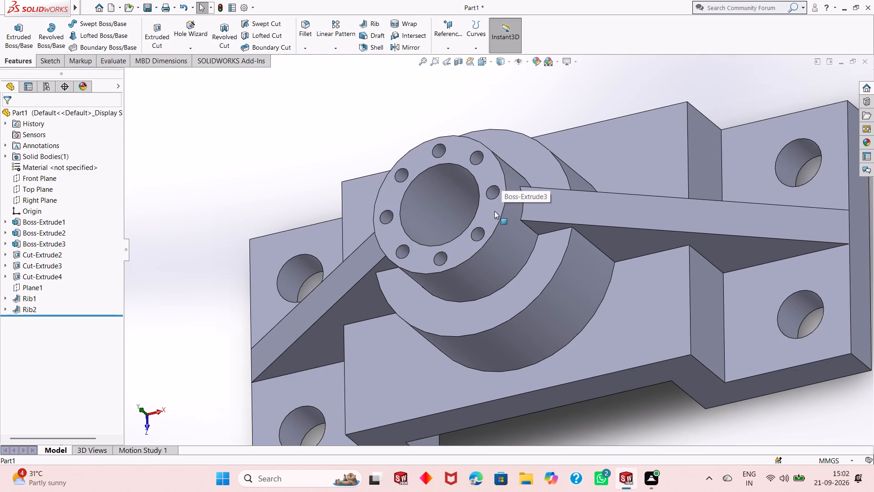
scroll(482, 214, "up", 2)
middle_click_drag(484, 278, 498, 249)
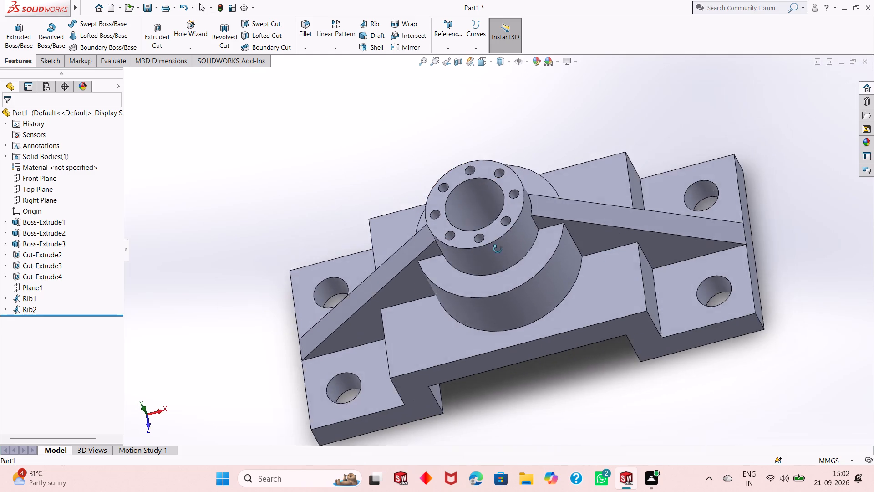
middle_click_drag(498, 249, 507, 162)
scroll(506, 164, "up", 1)
scroll(502, 197, "down", 4)
scroll(506, 231, "up", 3)
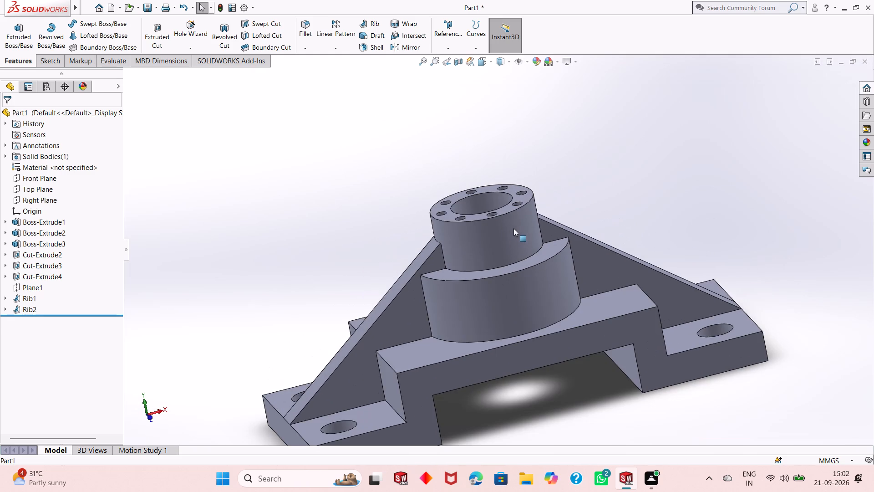
scroll(515, 236, "up", 2)
middle_click_drag(507, 211, 492, 345)
scroll(492, 345, "up", 1)
scroll(511, 237, "down", 4)
middle_click_drag(443, 307, 479, 305)
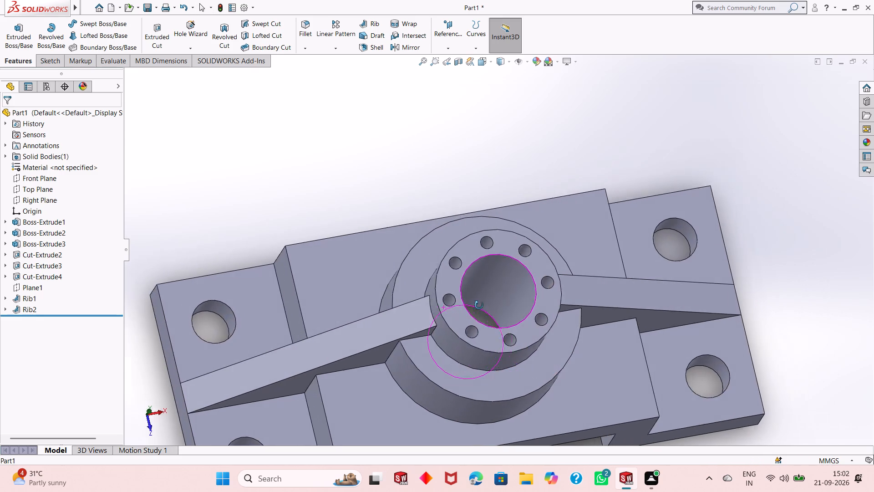
middle_click_drag(479, 305, 481, 264)
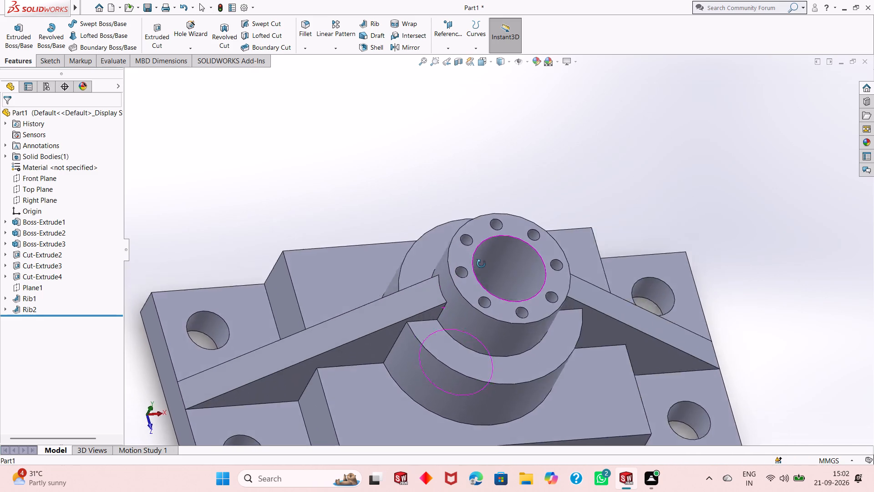
middle_click_drag(481, 264, 456, 228)
scroll(464, 284, "down", 3)
scroll(471, 288, "up", 4)
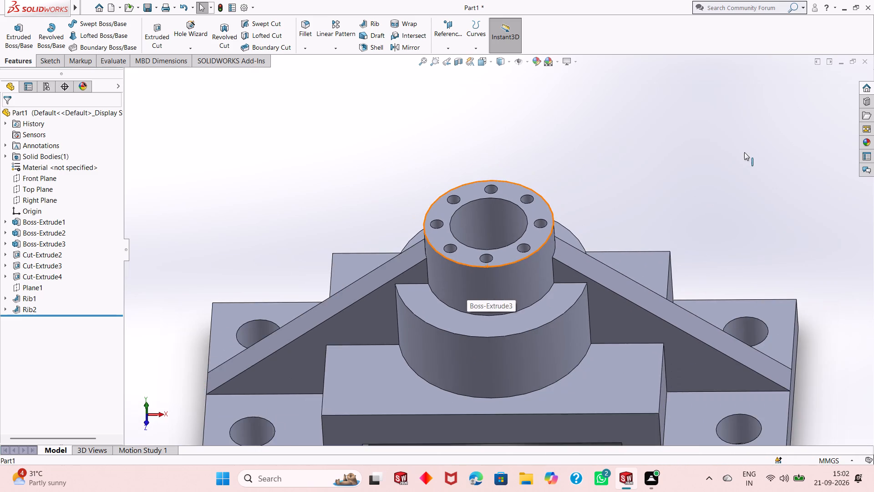
Examine the part's side profile, underside and both ribs once more from several directions.
left_click(748, 143)
scroll(515, 263, "up", 1)
middle_click_drag(515, 263, 526, 165)
scroll(515, 262, "up", 1)
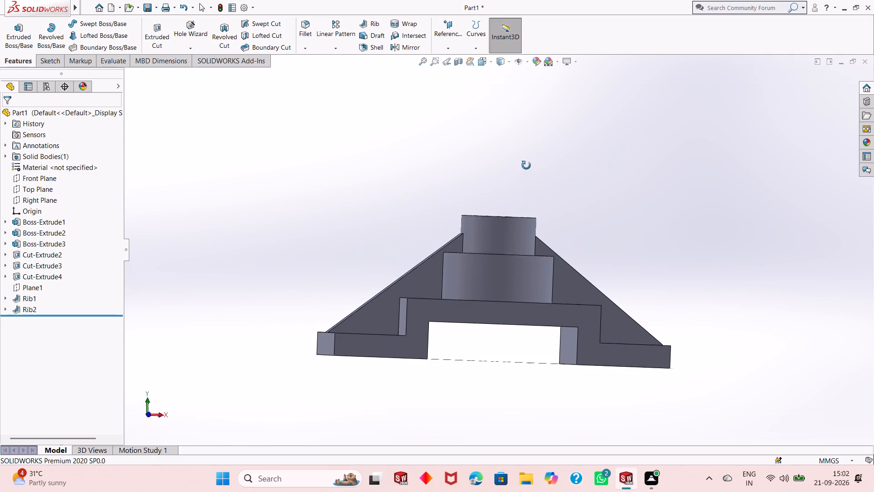
middle_click_drag(526, 165, 526, 161)
scroll(506, 272, "down", 3)
middle_click_drag(512, 278, 536, 126)
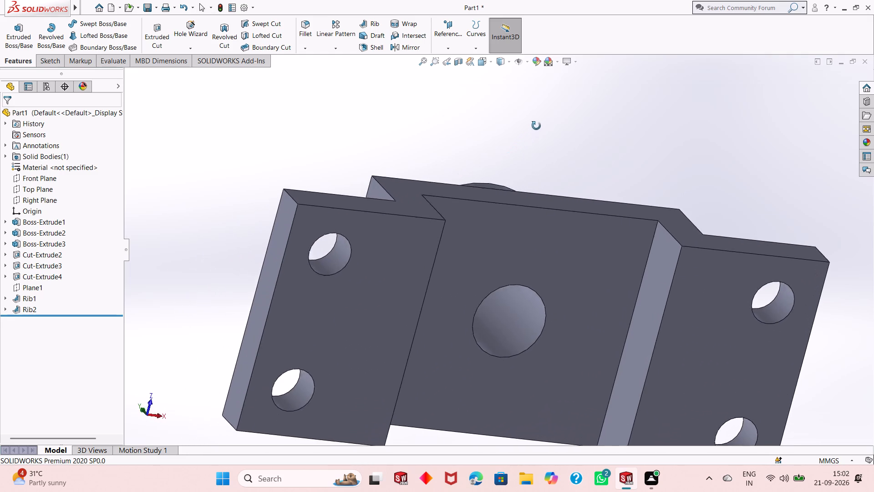
middle_click_drag(536, 126, 626, 236)
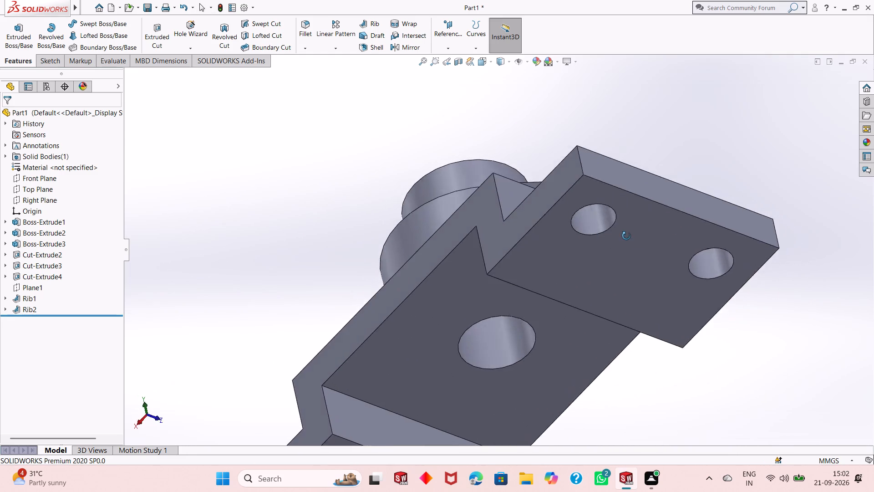
middle_click_drag(626, 236, 442, 185)
scroll(520, 304, "up", 4)
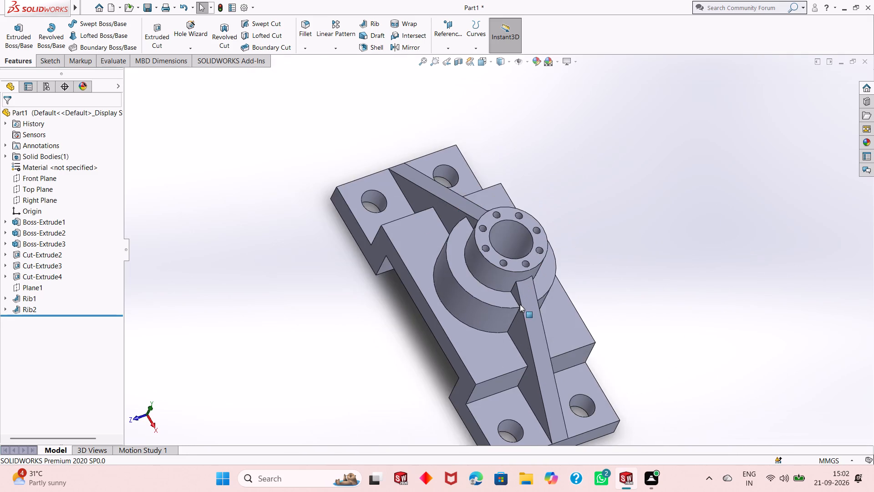
middle_click_drag(542, 327, 559, 195)
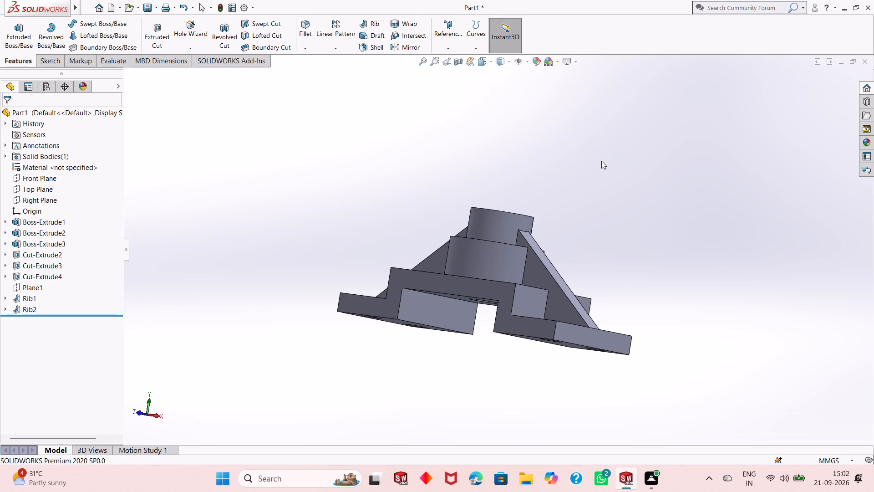
scroll(560, 261, "up", 1)
middle_click_drag(560, 261, 578, 349)
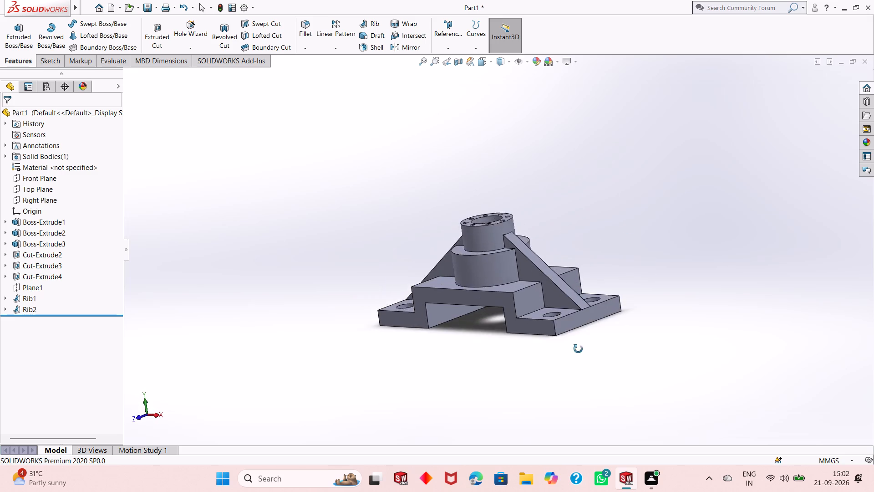
middle_click_drag(578, 349, 578, 352)
scroll(512, 225, "down", 5)
middle_click_drag(523, 249, 574, 291)
scroll(533, 283, "up", 2)
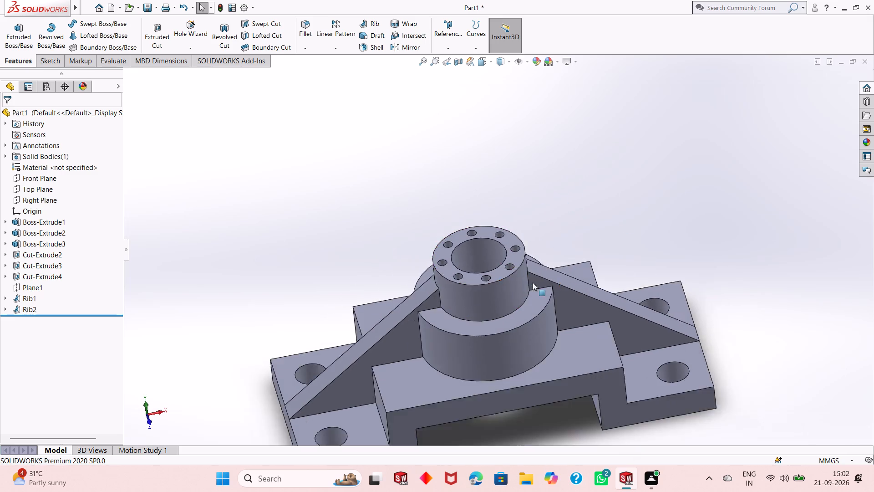
scroll(533, 282, "up", 2)
middle_click_drag(551, 258, 544, 321)
scroll(459, 287, "down", 5)
scroll(557, 303, "up", 3)
middle_click_drag(558, 302, 505, 269)
scroll(558, 302, "up", 1)
scroll(505, 270, "down", 3)
scroll(501, 254, "up", 2)
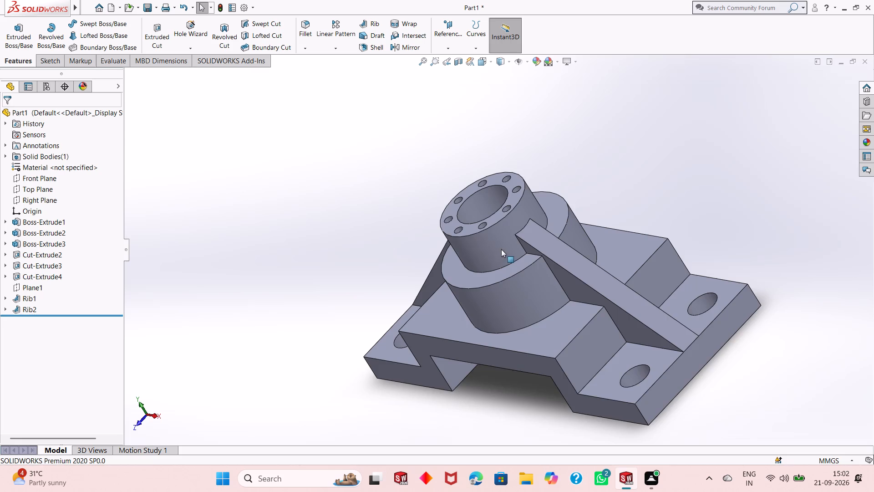
scroll(530, 180, "down", 2)
scroll(516, 264, "up", 2)
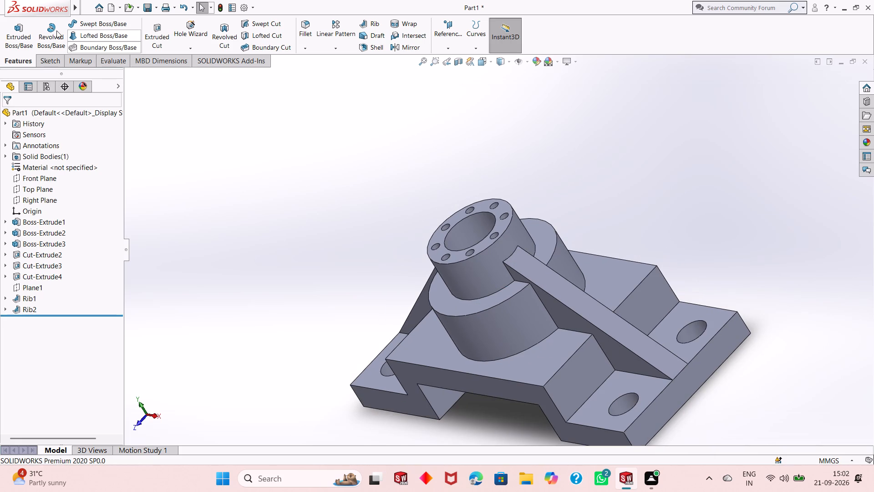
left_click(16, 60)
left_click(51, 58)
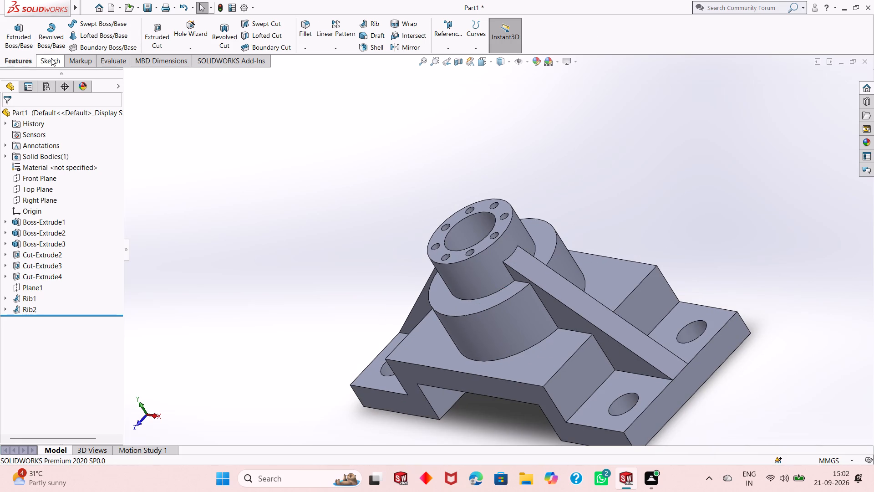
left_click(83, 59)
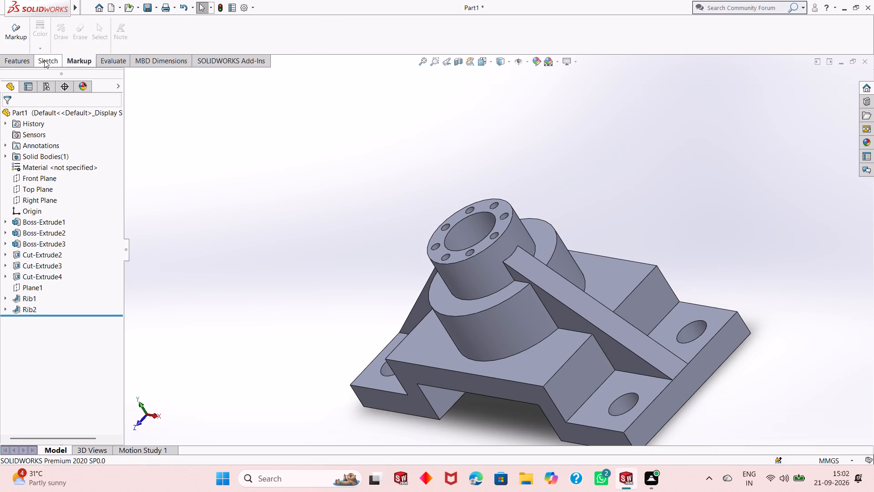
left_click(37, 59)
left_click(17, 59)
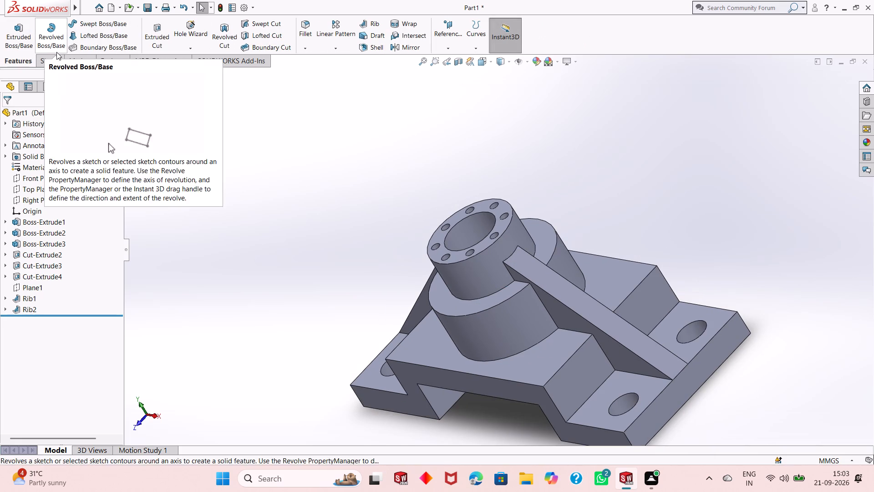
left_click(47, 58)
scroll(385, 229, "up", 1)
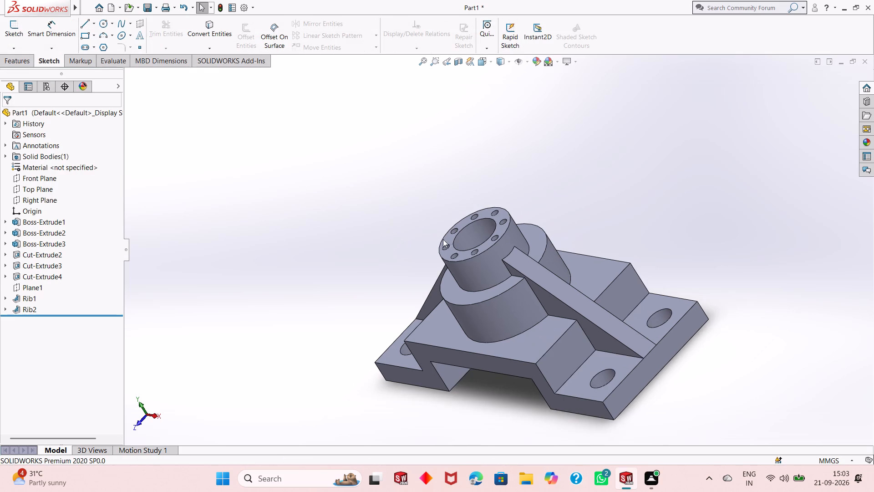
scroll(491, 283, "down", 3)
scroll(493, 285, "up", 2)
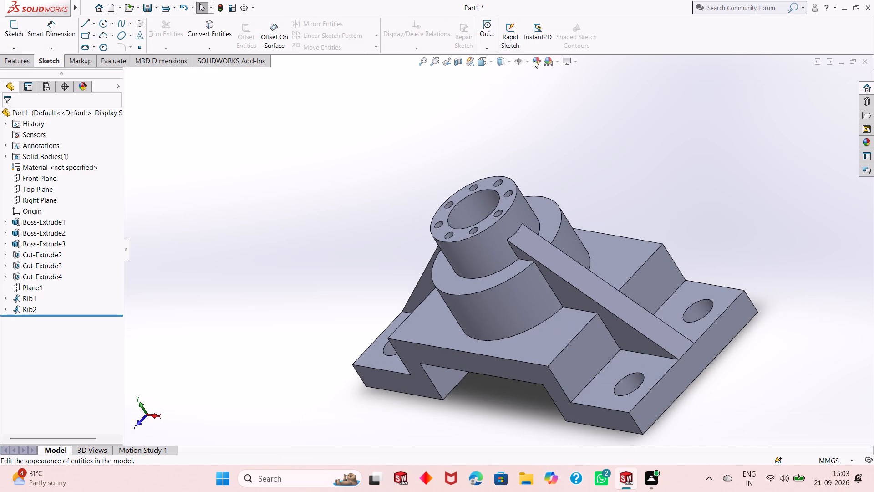
Apply a light violet-blue standard colour with a red value of 128 to the whole part's appearance.
left_click(534, 60)
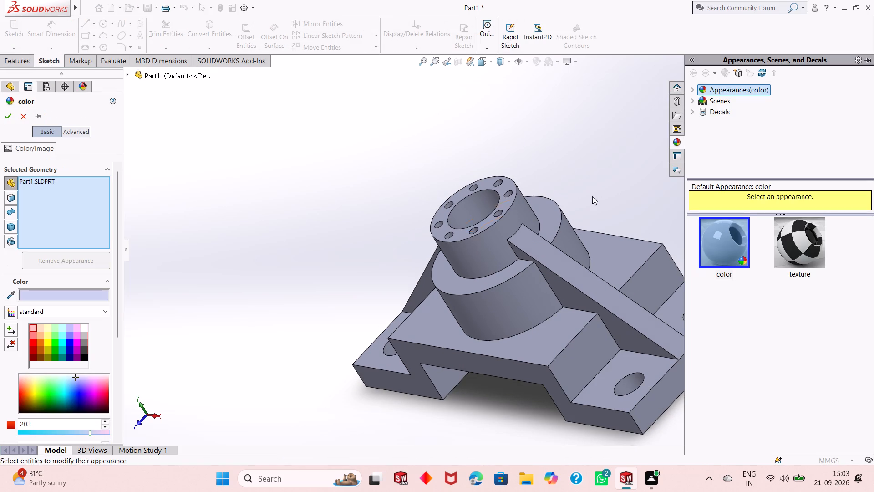
left_click(68, 344)
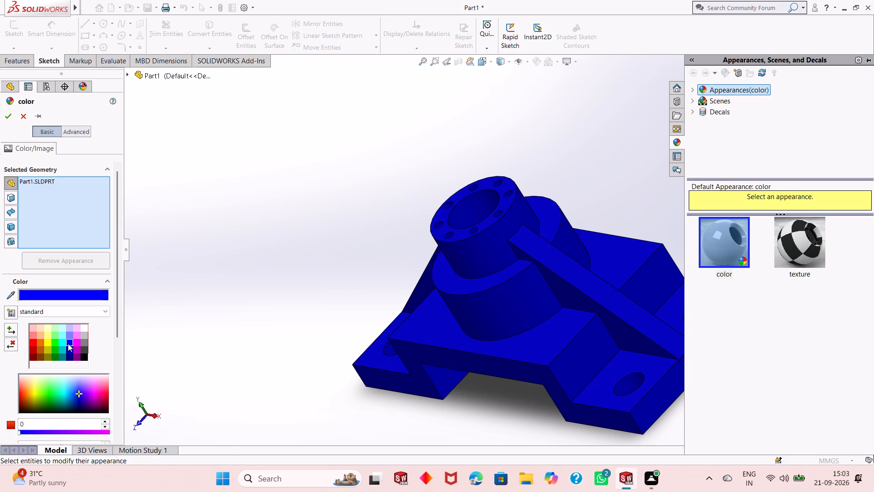
left_click(69, 334)
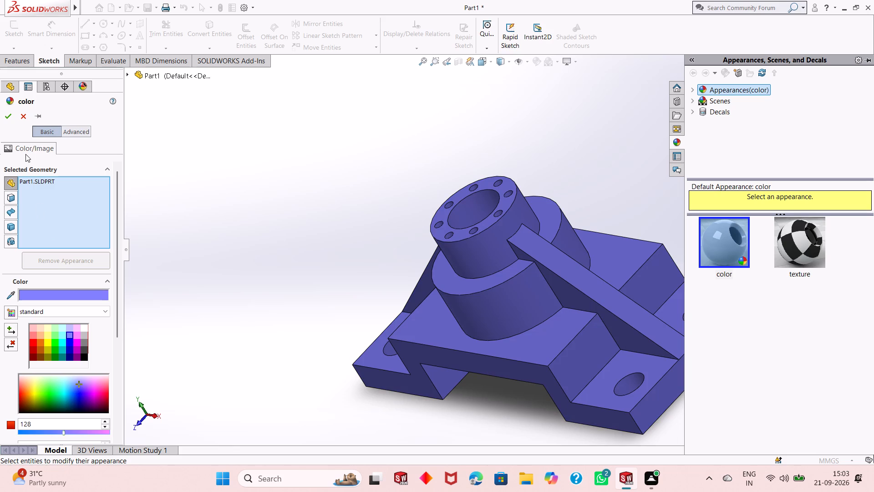
left_click(10, 119)
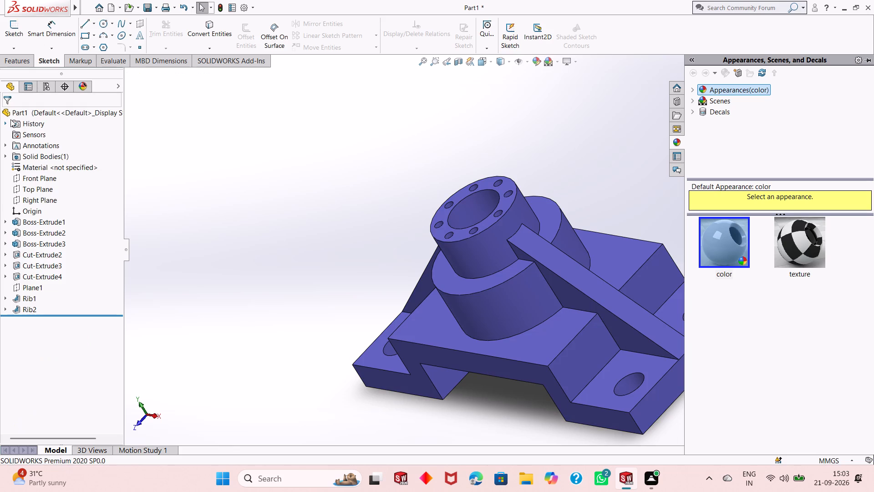
left_click(213, 216)
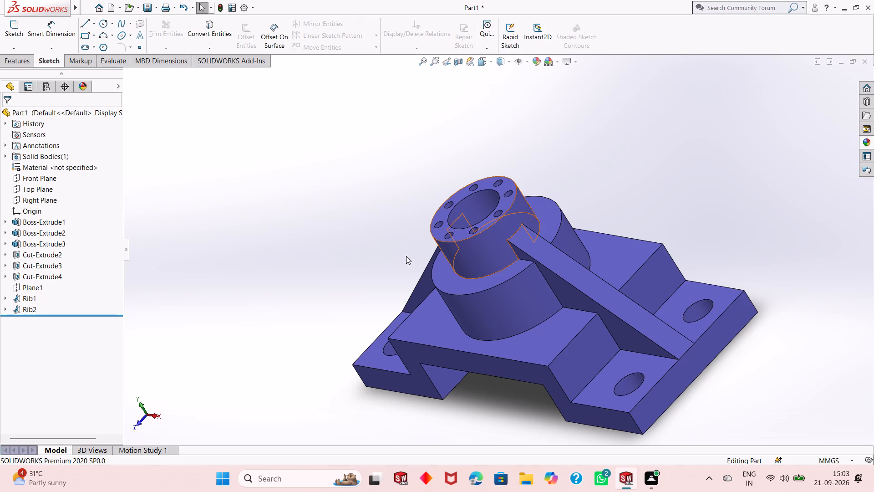
Bring up the appearance library and browse its Painted and Metal finishes for the part, ending on the Metal category.
left_click(539, 60)
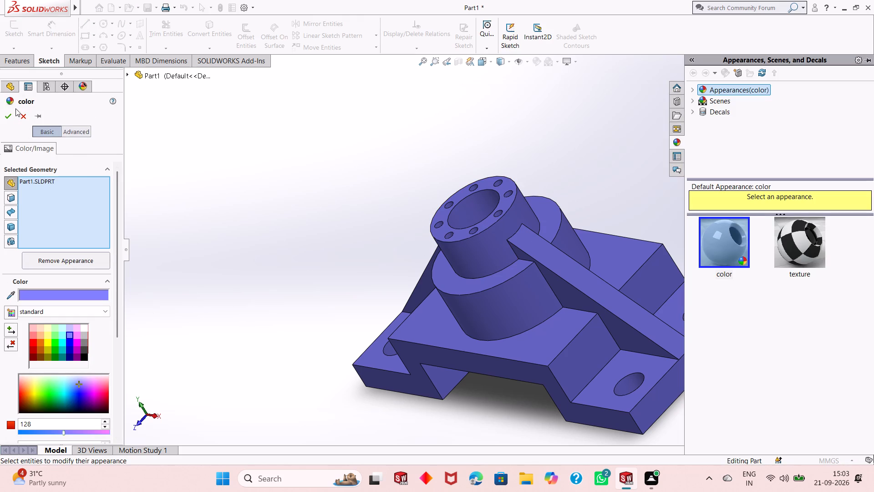
left_click(9, 113)
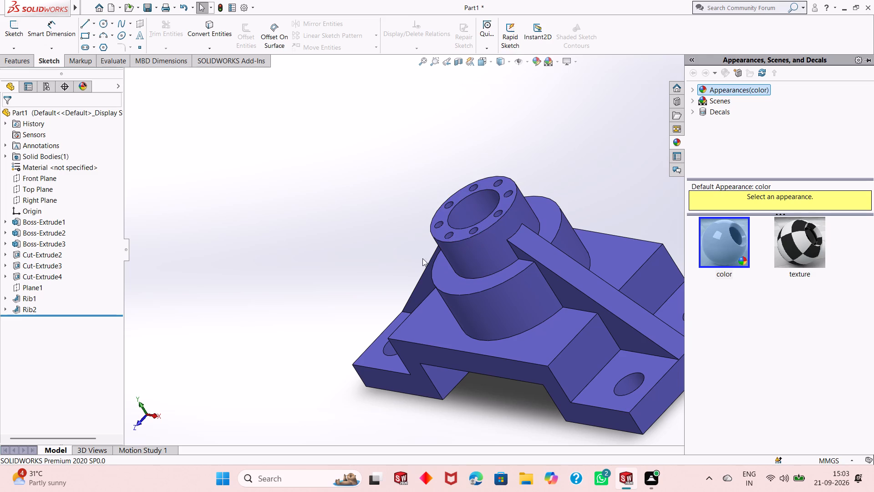
scroll(401, 260, "up", 4)
scroll(540, 253, "down", 6)
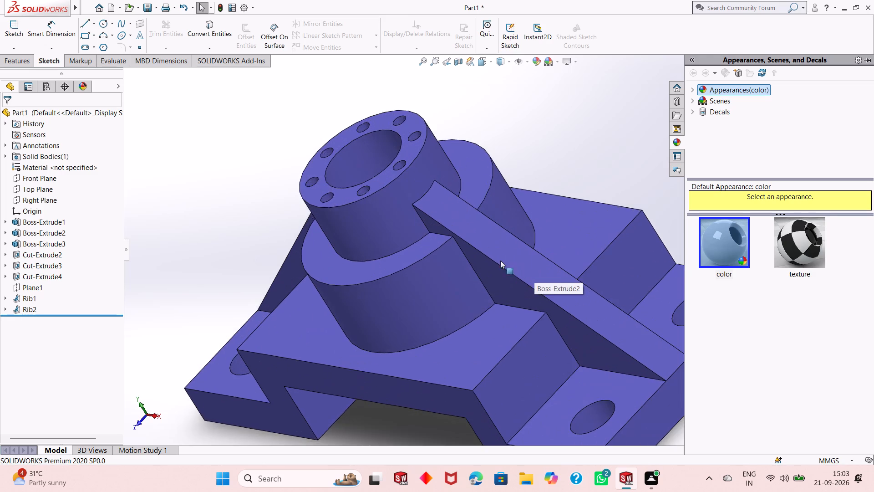
scroll(492, 266, "up", 4)
scroll(558, 278, "down", 3)
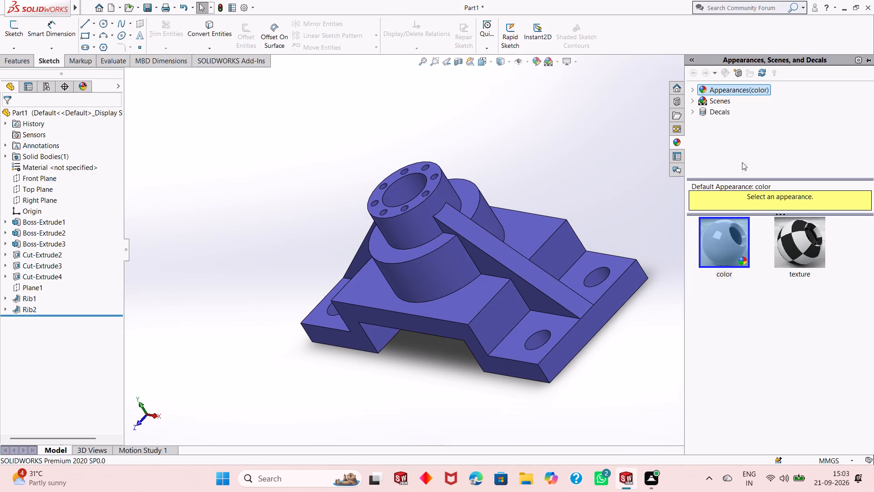
left_click(691, 91)
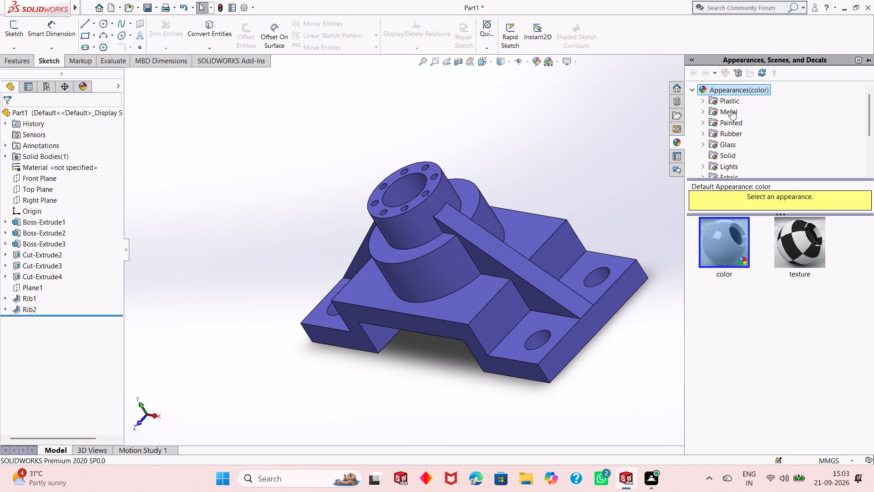
left_click(726, 112)
left_click(732, 123)
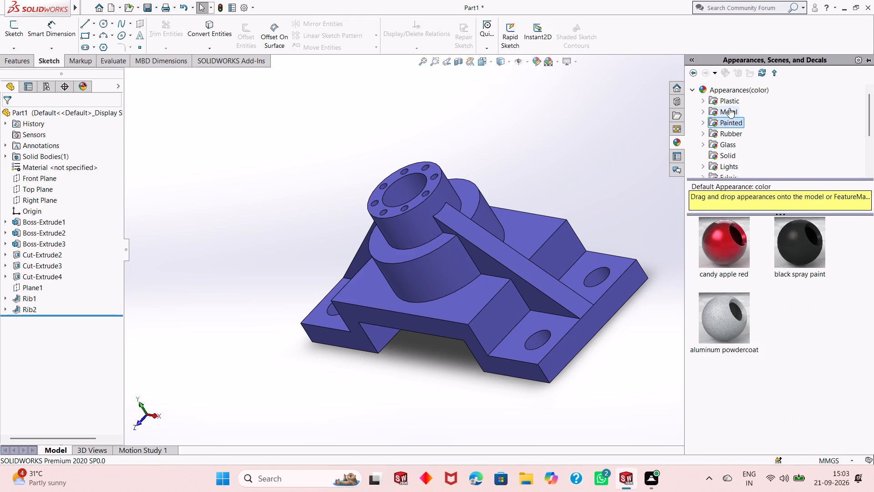
left_click(729, 108)
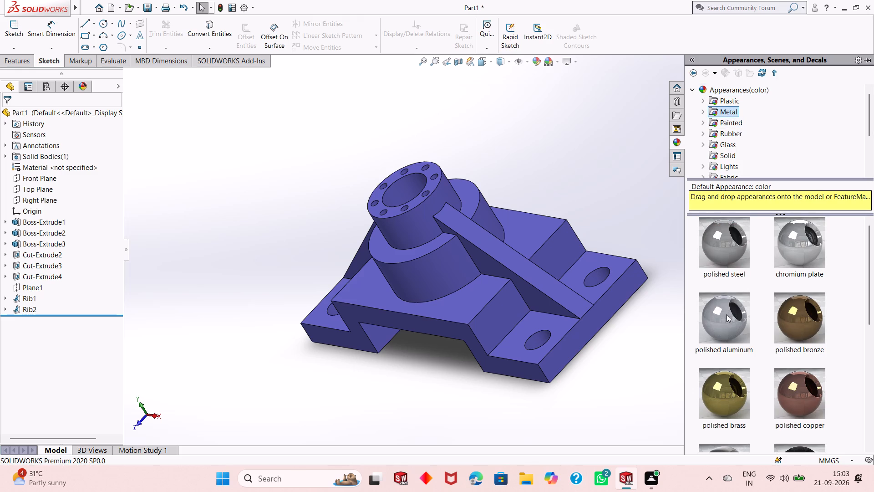
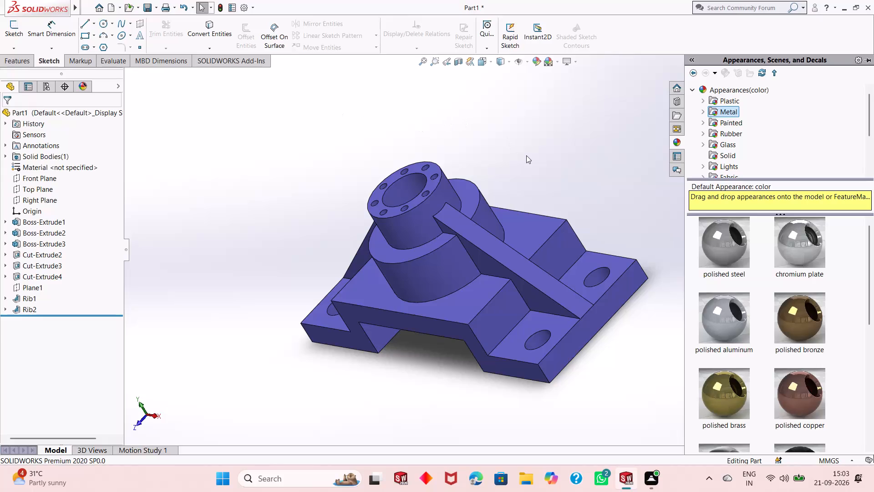
Apply the polished aluminum appearance to the foot-hole cut feature, Cut-Extrude4.
left_click_drag(742, 318, 599, 272)
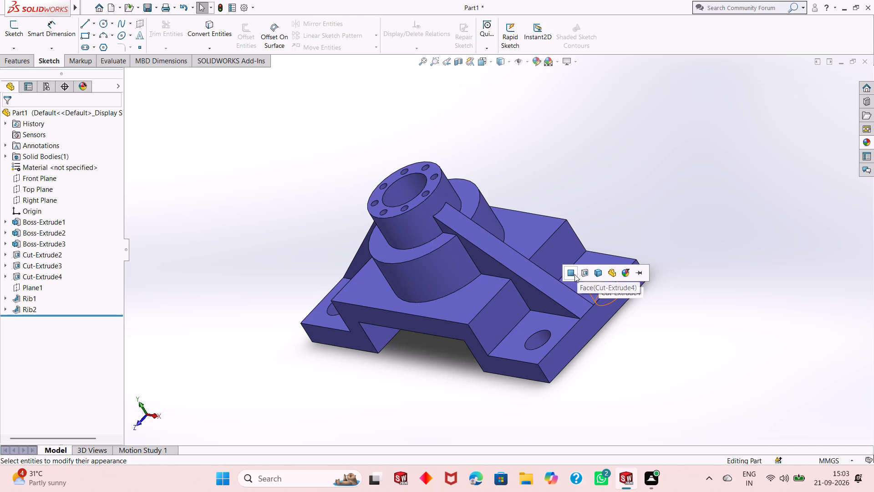
left_click(585, 274)
left_click(645, 230)
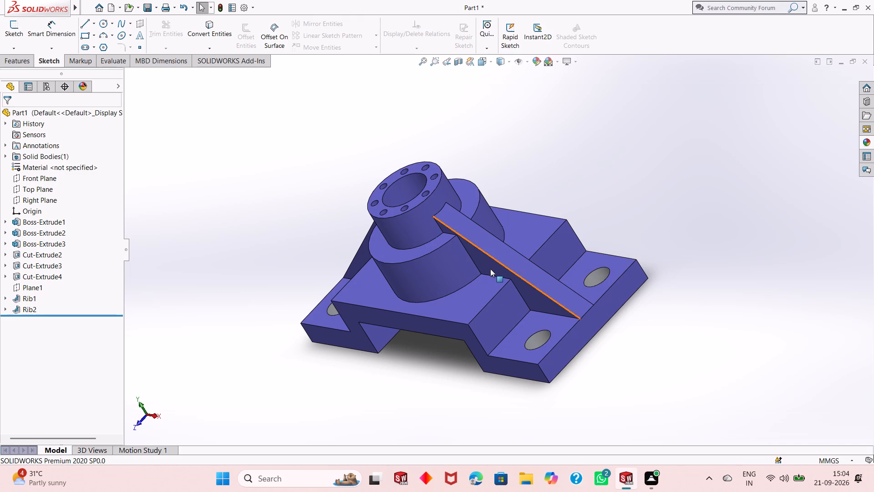
Examine the foot holes, stacked bosses and ribs from above and from oblique angles.
scroll(490, 269, "down", 3)
scroll(490, 269, "up", 2)
scroll(421, 176, "down", 2)
scroll(445, 231, "up", 1)
middle_click_drag(445, 231, 454, 226)
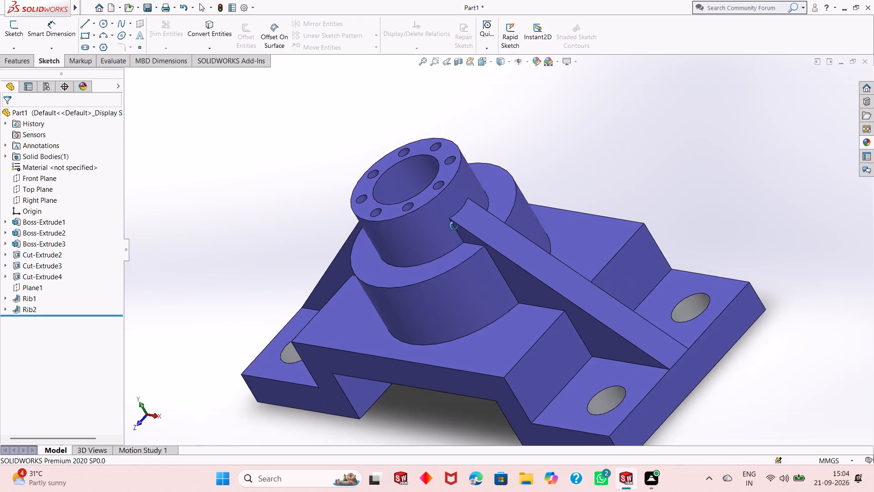
middle_click_drag(454, 226, 459, 311)
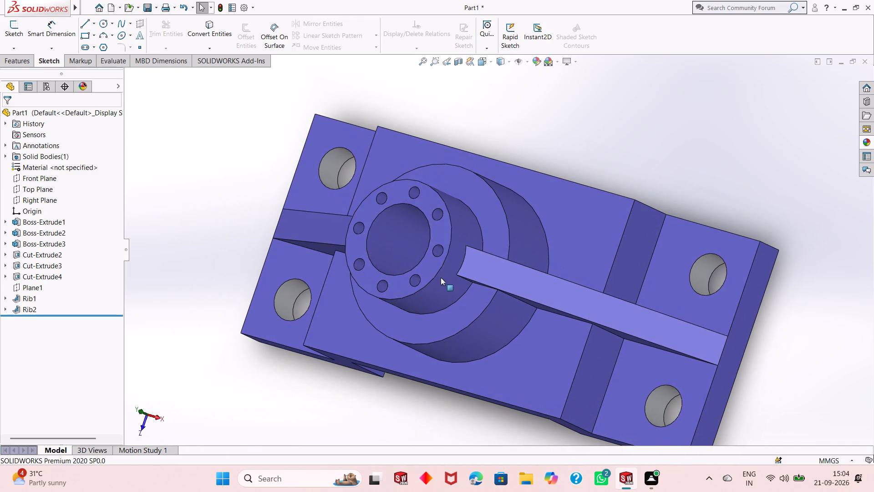
scroll(329, 171, "down", 2)
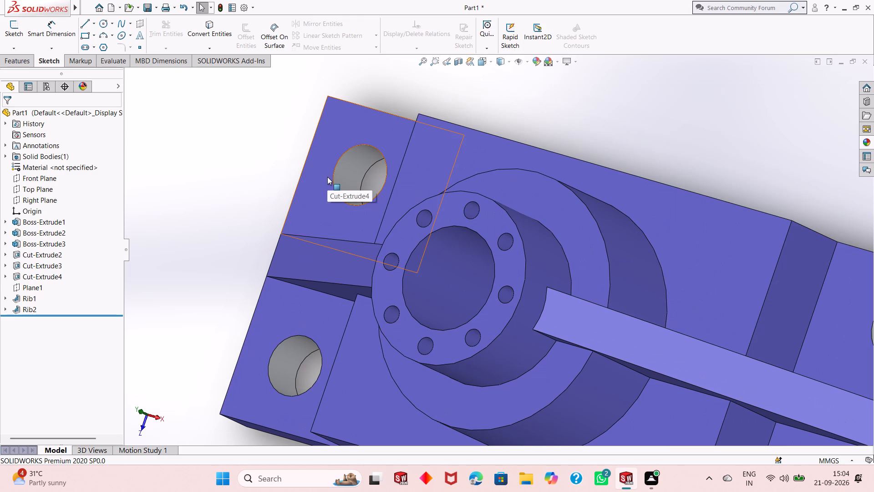
scroll(378, 207, "up", 4)
middle_click_drag(518, 297, 497, 231)
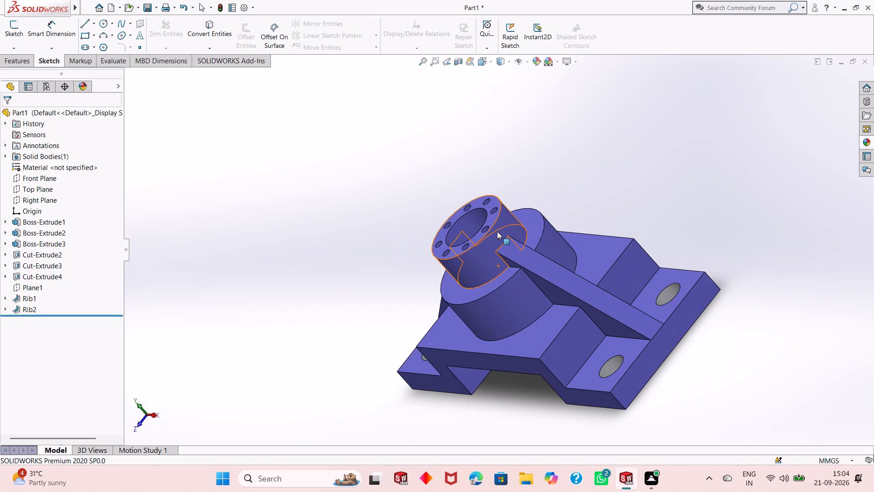
scroll(497, 231, "down", 3)
middle_click_drag(462, 281, 487, 265)
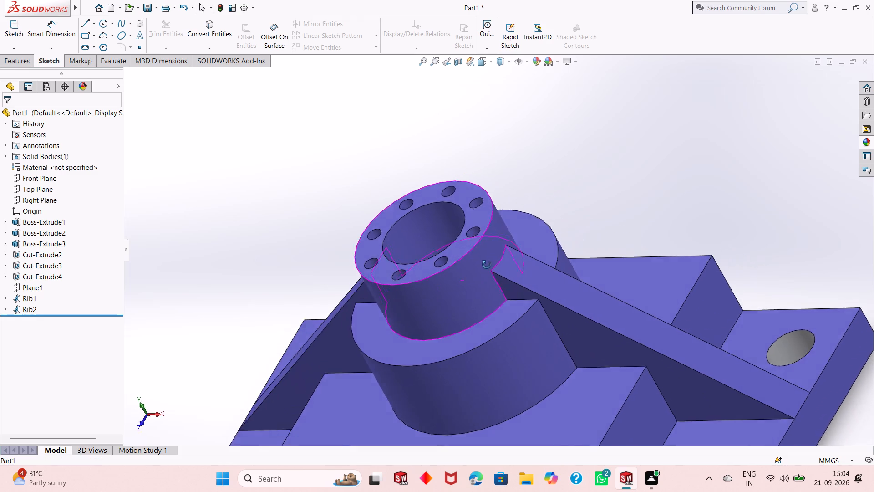
middle_click_drag(487, 265, 495, 337)
scroll(413, 252, "up", 2)
middle_click_drag(447, 295, 459, 246)
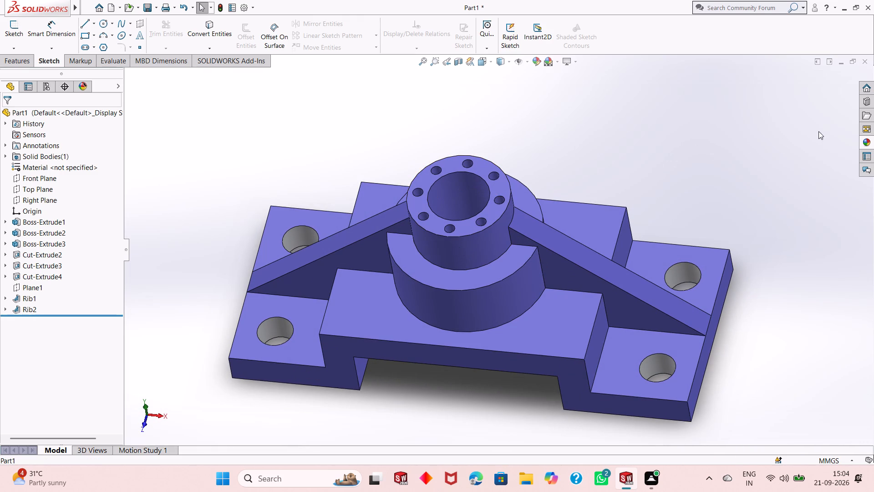
Apply the polished aluminum appearance to the central bore's cut feature, Cut-Extrude3.
left_click(868, 138)
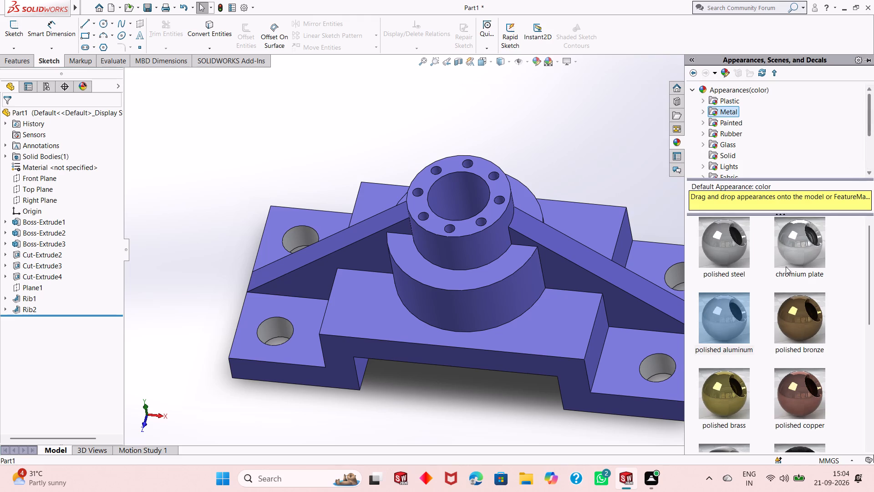
left_click_drag(735, 315, 478, 190)
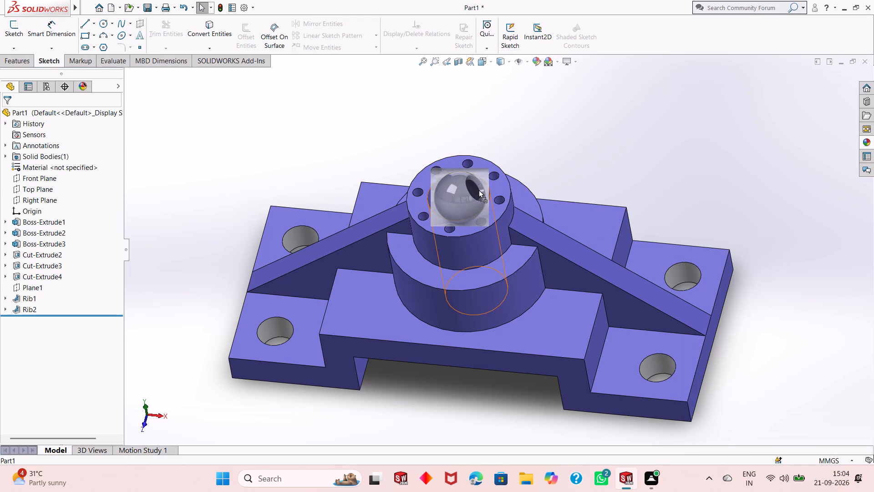
left_click_drag(478, 190, 476, 189)
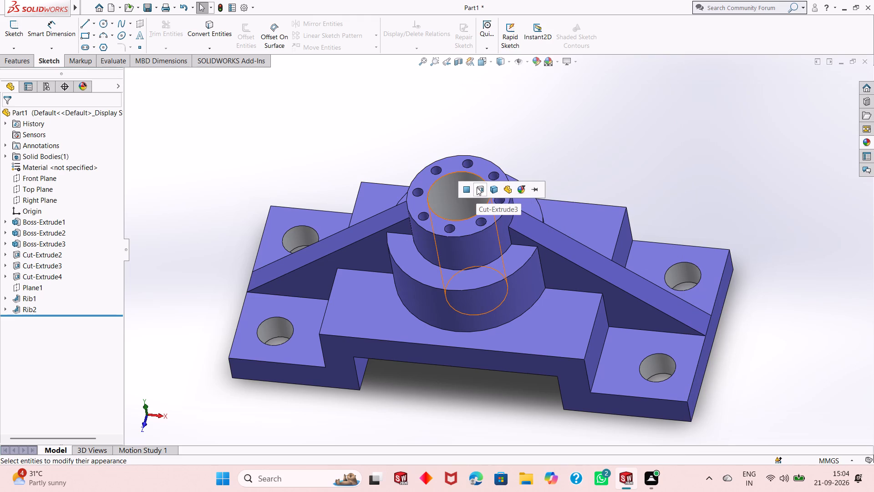
left_click(478, 190)
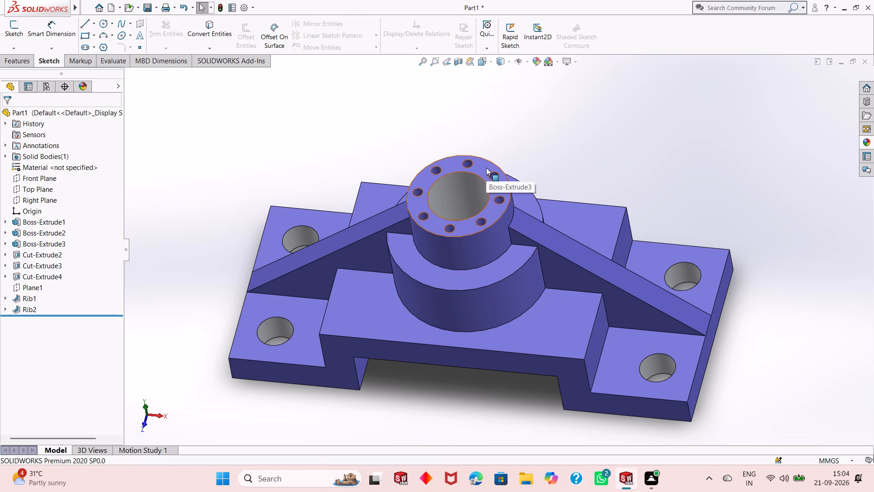
Apply the polished aluminum appearance to the ring of small holes around the bore, Cut-Extrude2.
middle_click_drag(470, 235, 454, 254)
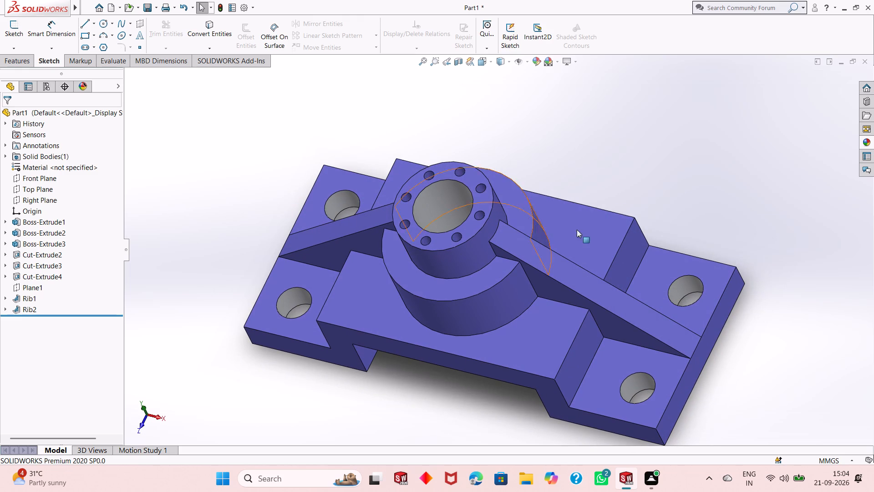
left_click(868, 140)
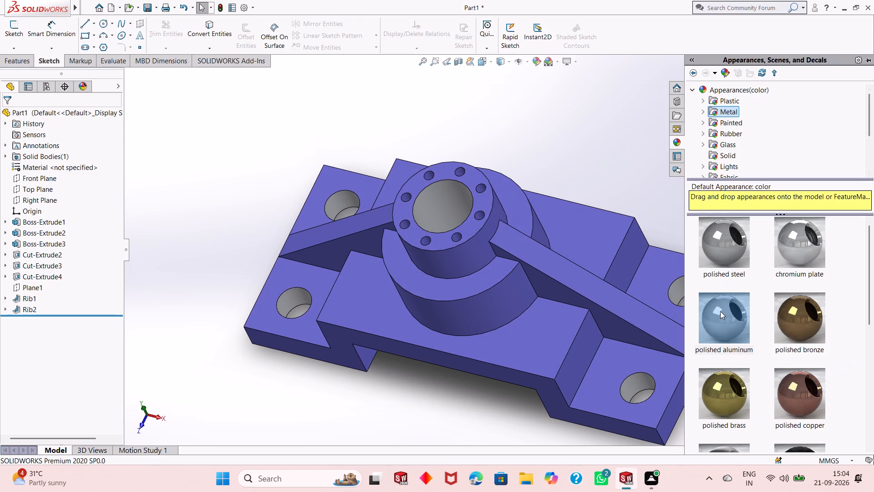
left_click_drag(721, 312, 461, 176)
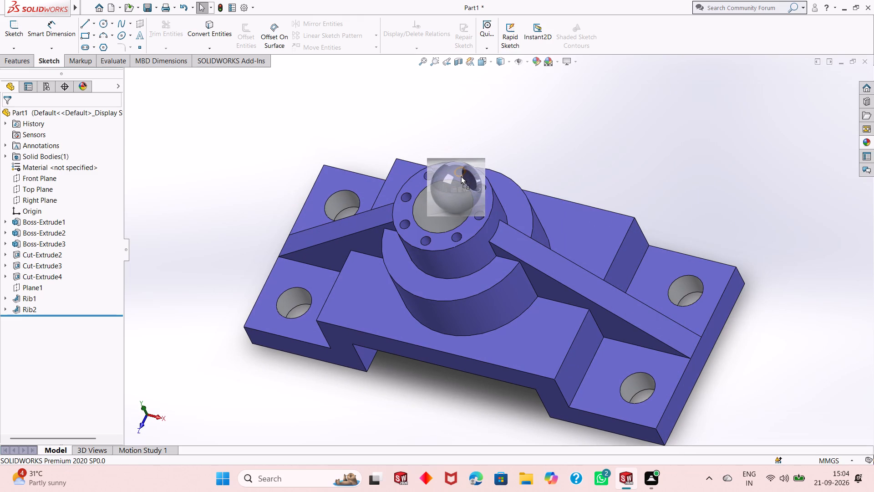
left_click_drag(461, 176, 460, 172)
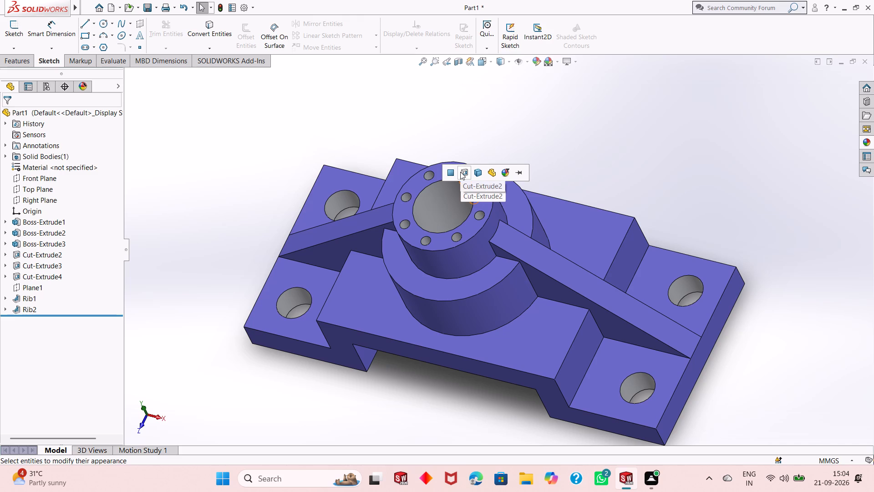
left_click(460, 172)
left_click(607, 196)
Inspect the interior with a temporary Front Plane section, rotating the section plane to about 40° and back to about 13°, and discard the section.
scroll(446, 223, "down", 9)
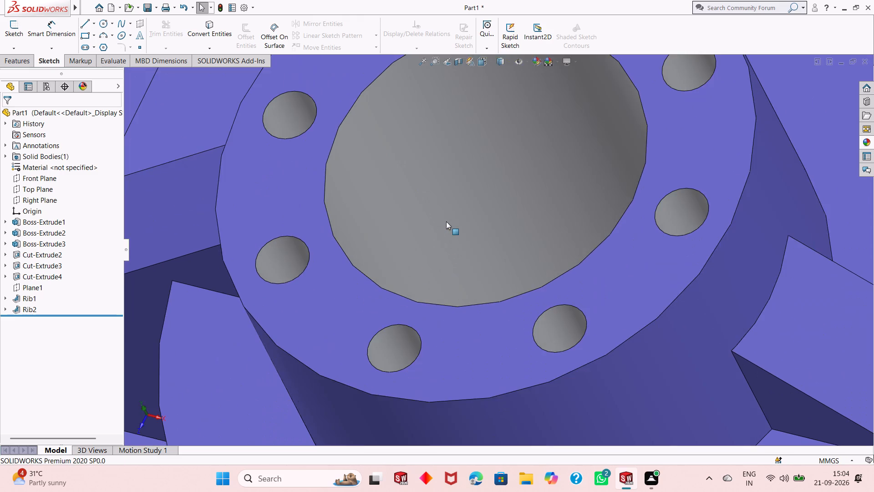
scroll(447, 221, "up", 5)
middle_click_drag(489, 292, 493, 178)
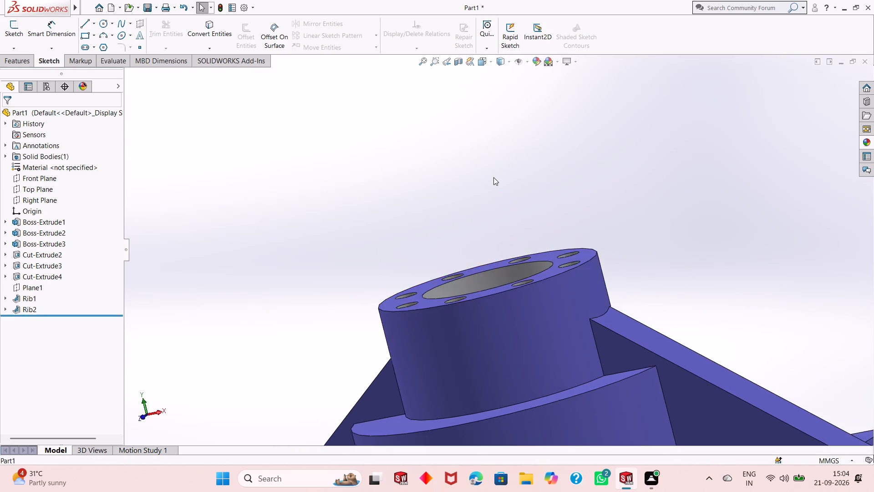
scroll(501, 238, "up", 7)
middle_click_drag(526, 308, 535, 365)
scroll(528, 309, "down", 2)
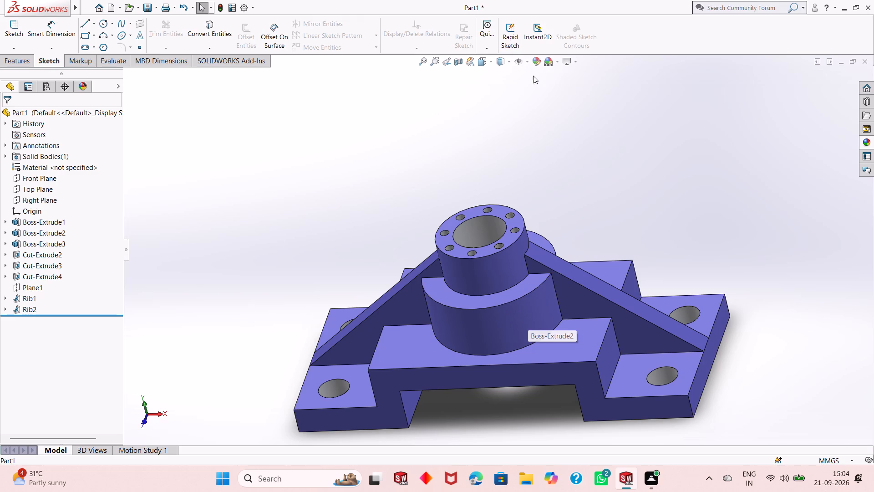
left_click(454, 59)
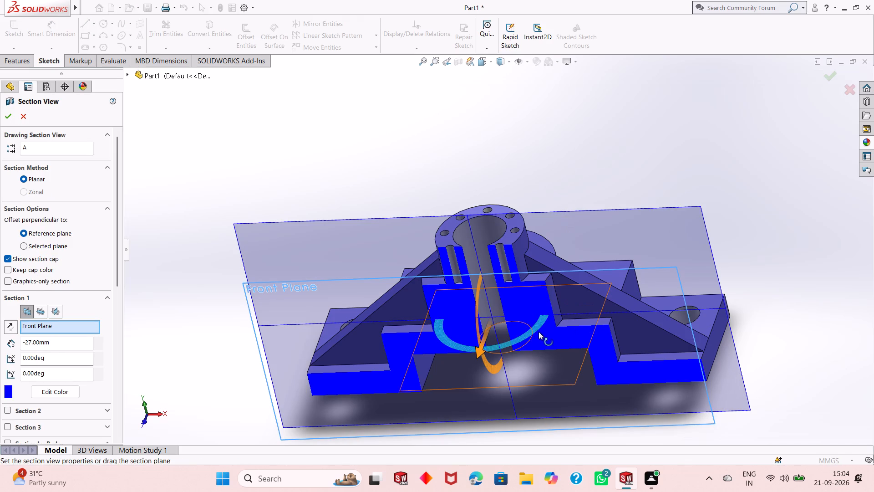
left_click_drag(528, 333, 572, 316)
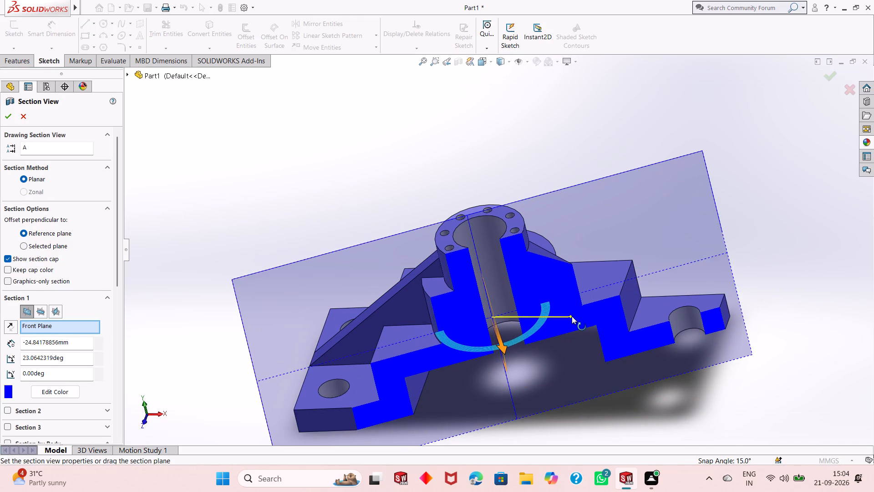
left_click_drag(572, 316, 583, 312)
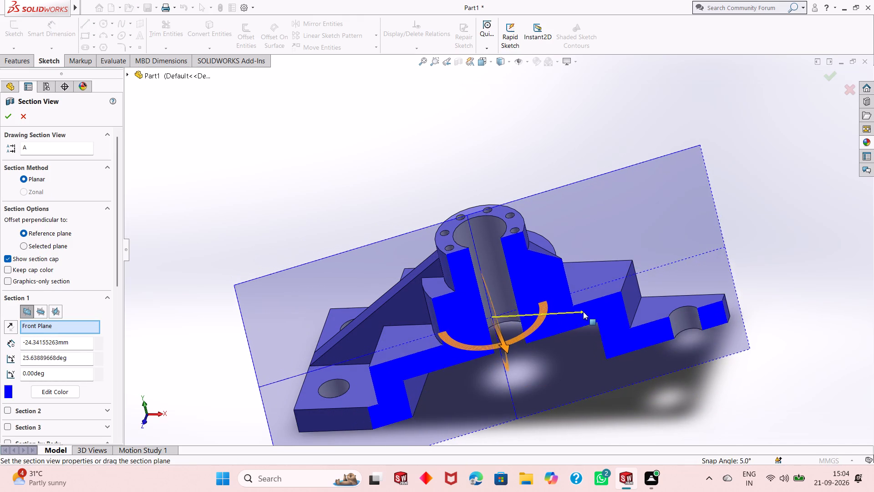
left_click_drag(583, 312, 650, 269)
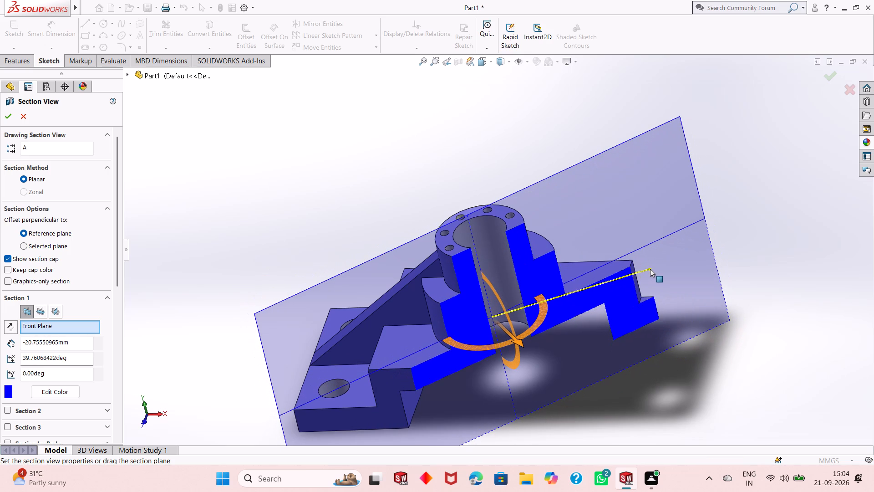
left_click_drag(650, 269, 572, 329)
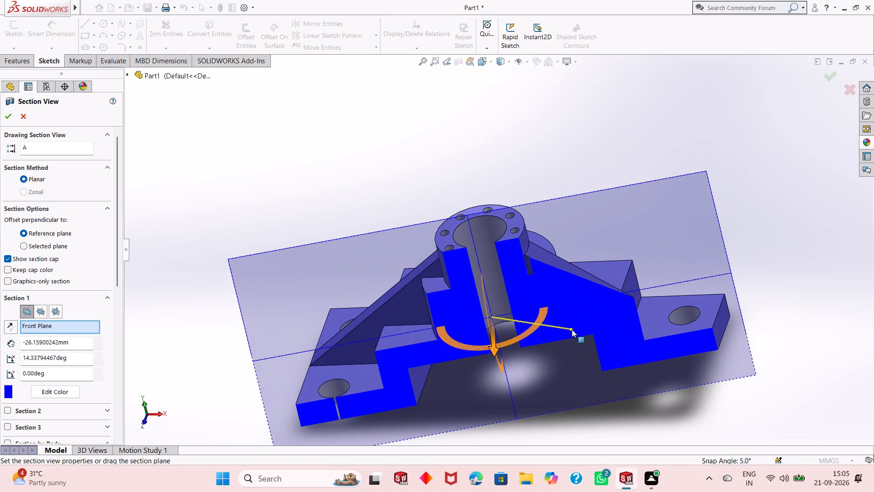
left_click_drag(572, 329, 571, 330)
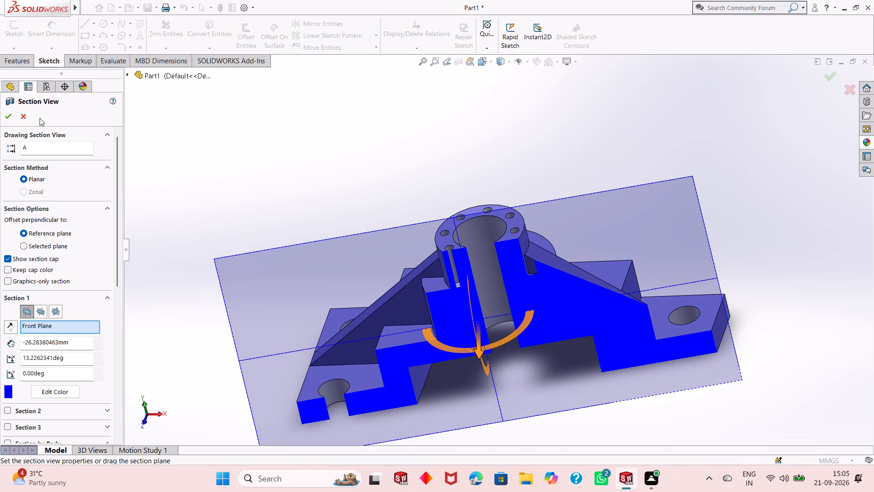
left_click(25, 116)
Examine the bosses, bore, hole ring, ribs and feet from the front, sides and above, both close up and at a distance.
scroll(434, 355, "up", 3)
scroll(458, 291, "down", 4)
scroll(422, 302, "up", 4)
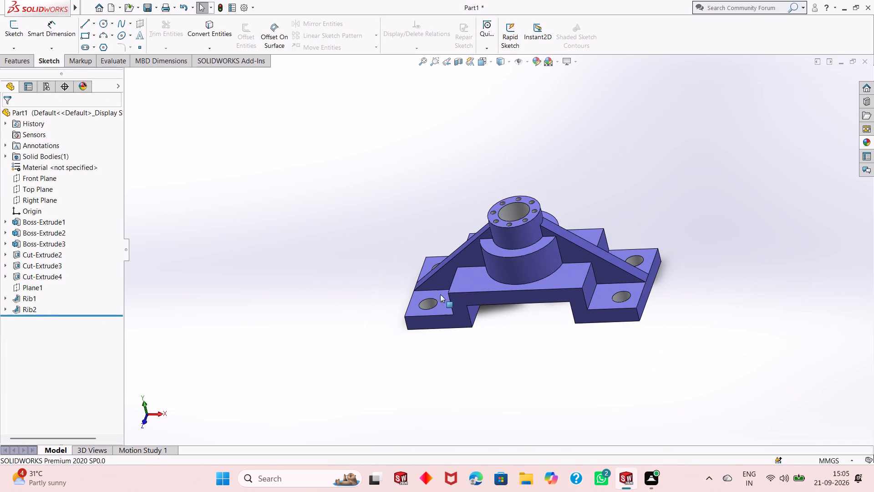
scroll(587, 259, "down", 3)
middle_click_drag(497, 284, 550, 236)
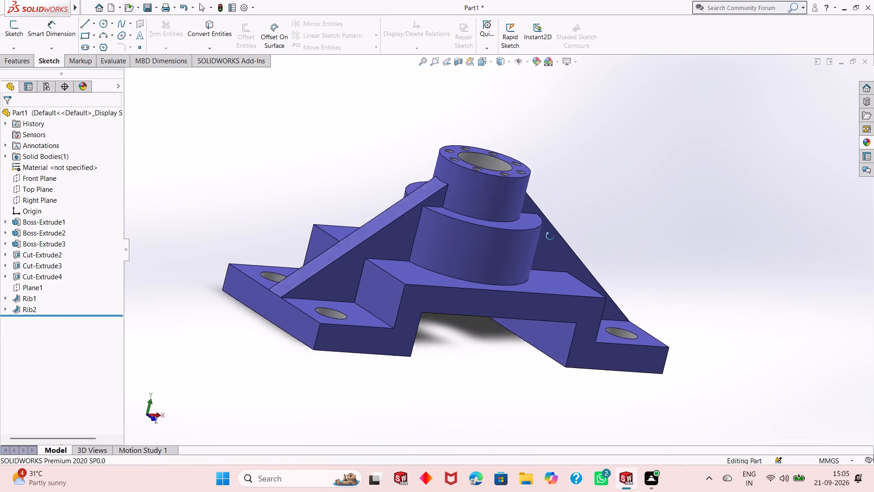
middle_click_drag(550, 236, 487, 205)
scroll(471, 210, "down", 3)
scroll(508, 301, "up", 3)
middle_click_drag(511, 299, 477, 379)
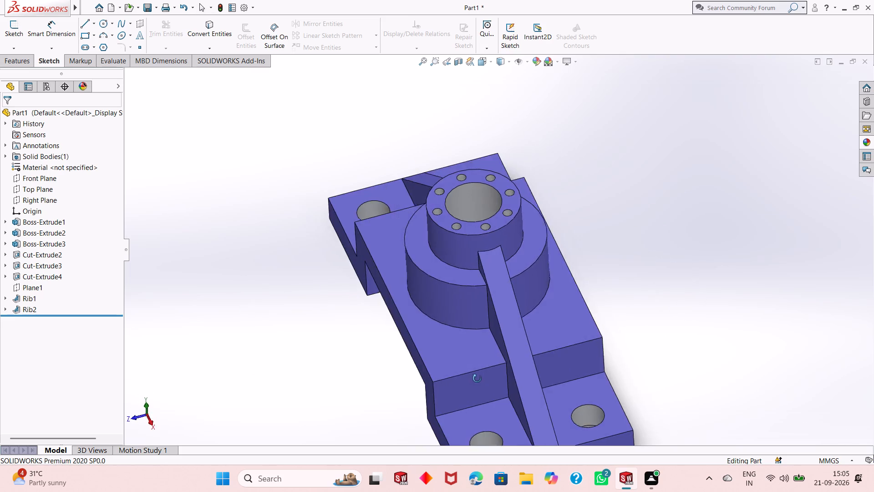
middle_click_drag(477, 379, 477, 281)
scroll(495, 236, "up", 1)
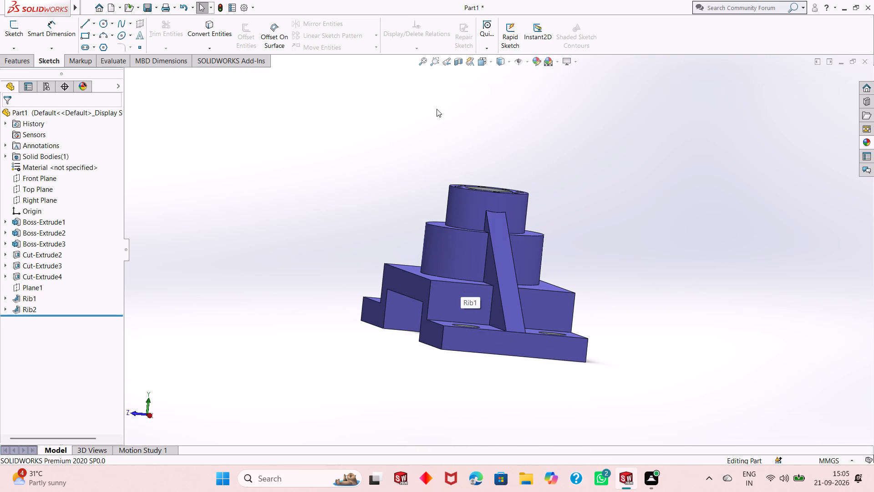
scroll(513, 163, "down", 3)
middle_click_drag(476, 297, 501, 266)
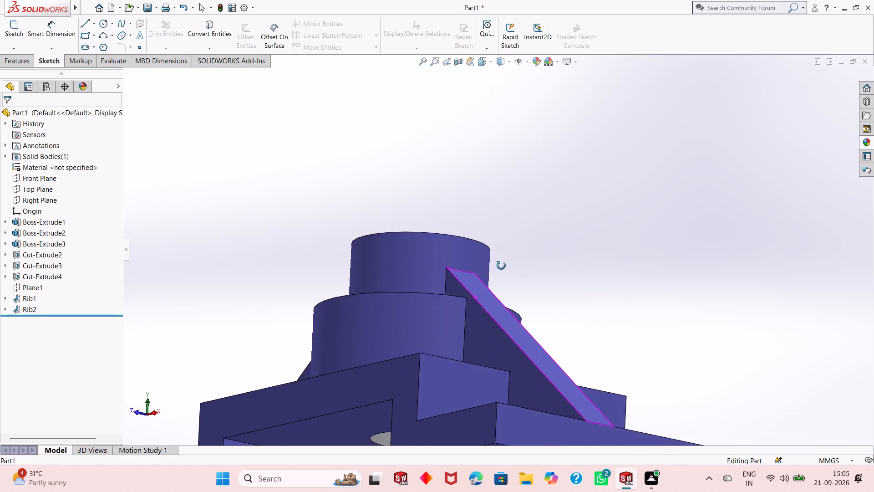
middle_click_drag(501, 266, 508, 349)
scroll(458, 320, "up", 3)
middle_click_drag(462, 350, 457, 333)
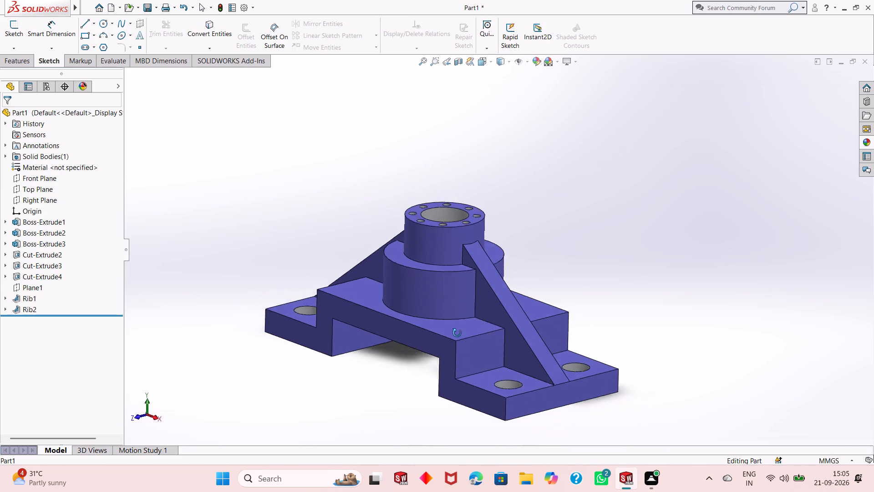
middle_click_drag(457, 333, 499, 361)
scroll(499, 361, "up", 1)
scroll(467, 241, "down", 3)
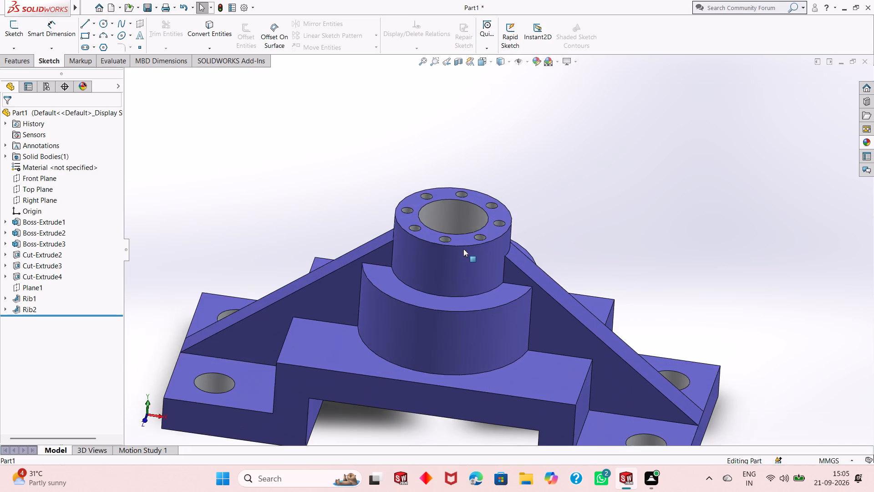
scroll(463, 249, "down", 1)
scroll(462, 273, "up", 1)
middle_click_drag(462, 273, 454, 255)
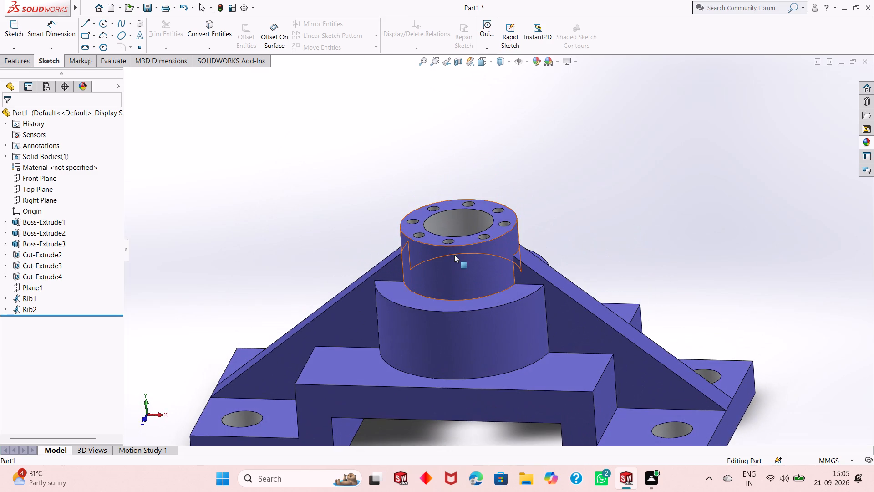
scroll(471, 314, "up", 2)
middle_click_drag(497, 261, 487, 307)
scroll(484, 308, "up", 4)
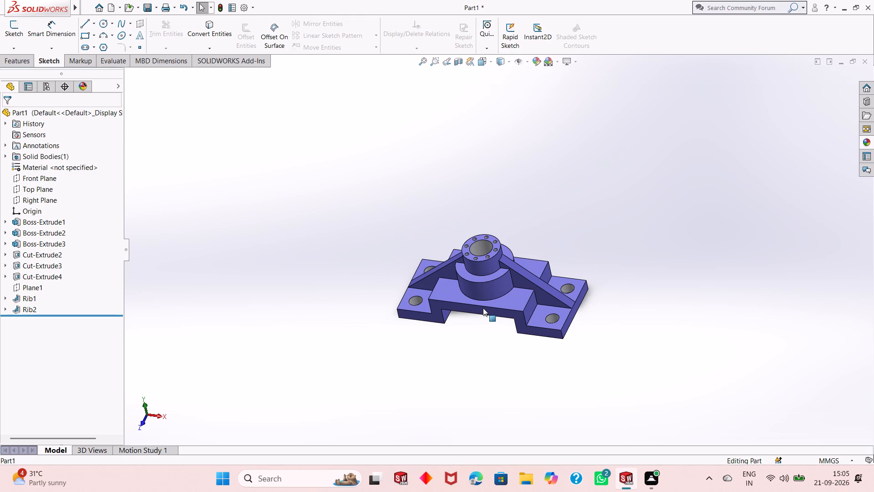
Show the whole part in the standard isometric view.
key("ctrl+7")
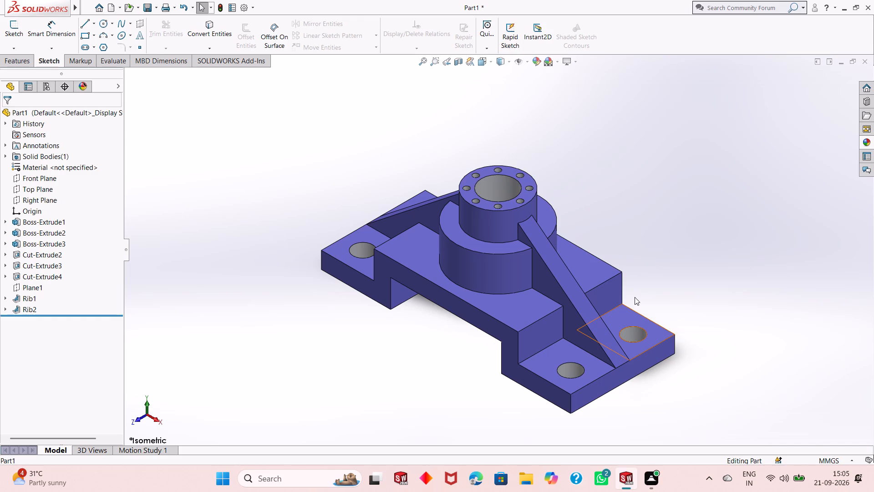
Save the part in the Downloads folder as a SOLIDWORKS Part named "Flanged bearing support bracket with reinforcing ribs".
key("ctrl+s")
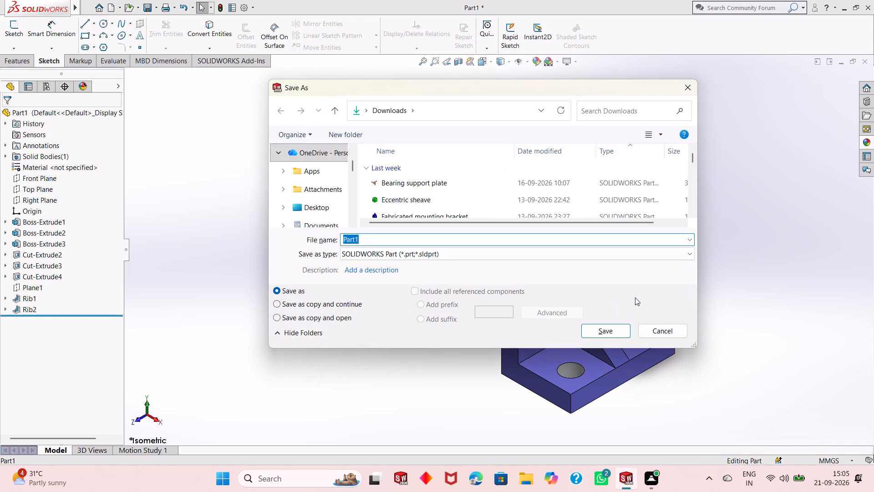
key("BackSpace")
type("Flanged")
key("space")
type("bearing")
key("space")
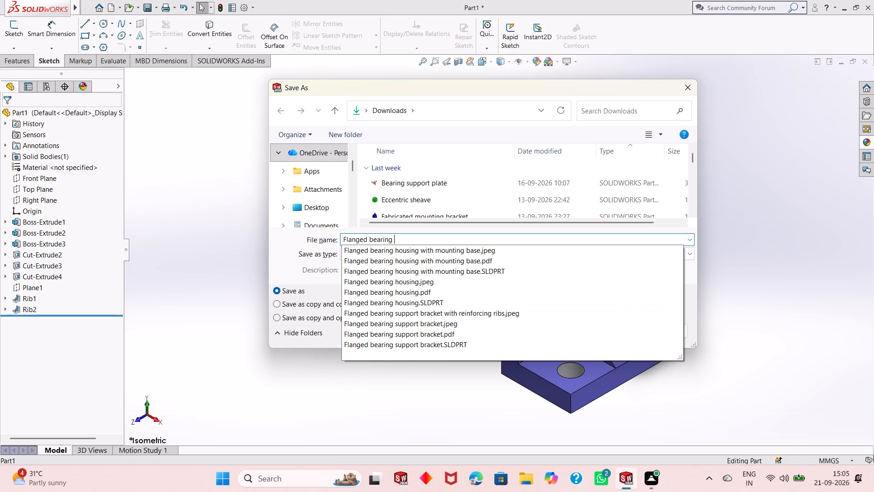
type("ho")
key("u")
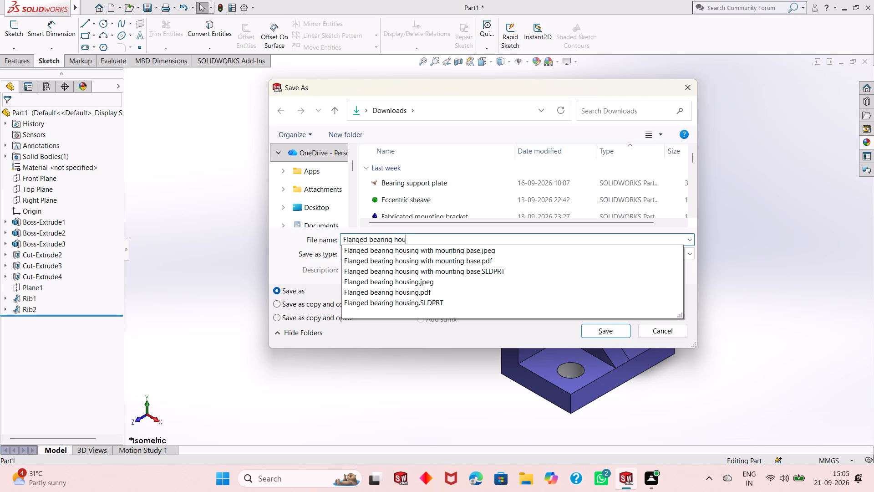
key("BackSpace")
key("BackSpace")
key("BackSpace")
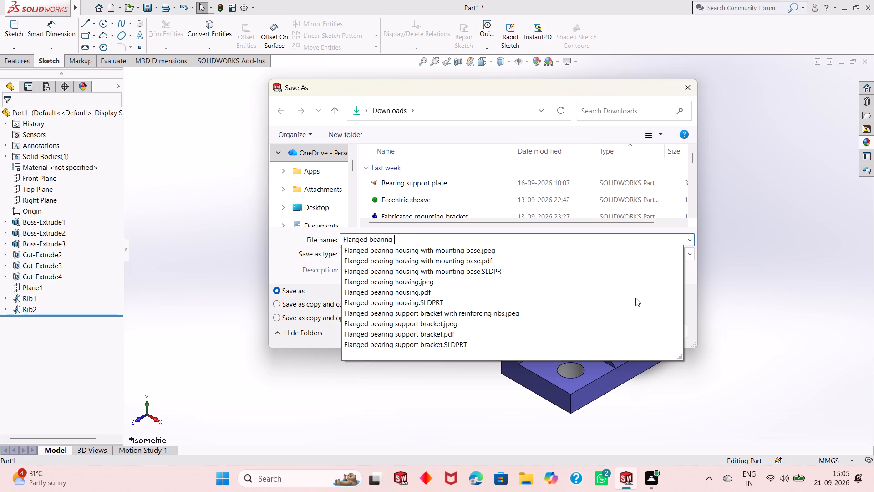
type("support")
key("space")
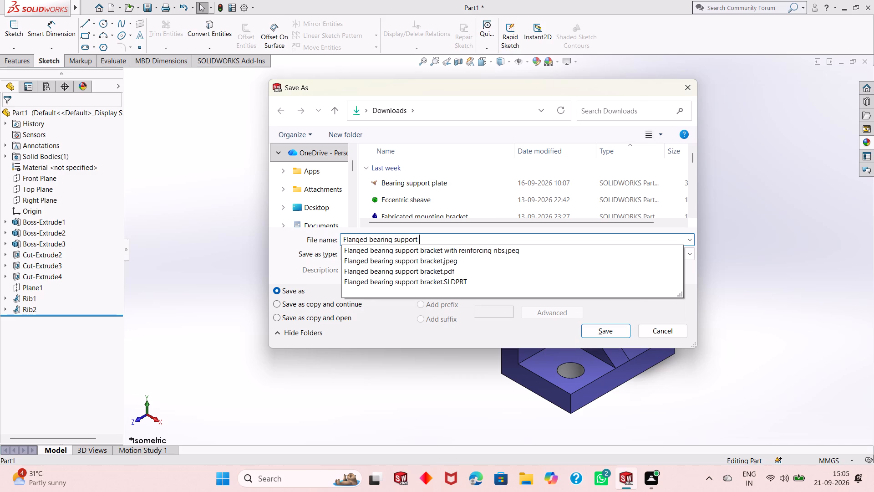
type("bracket with")
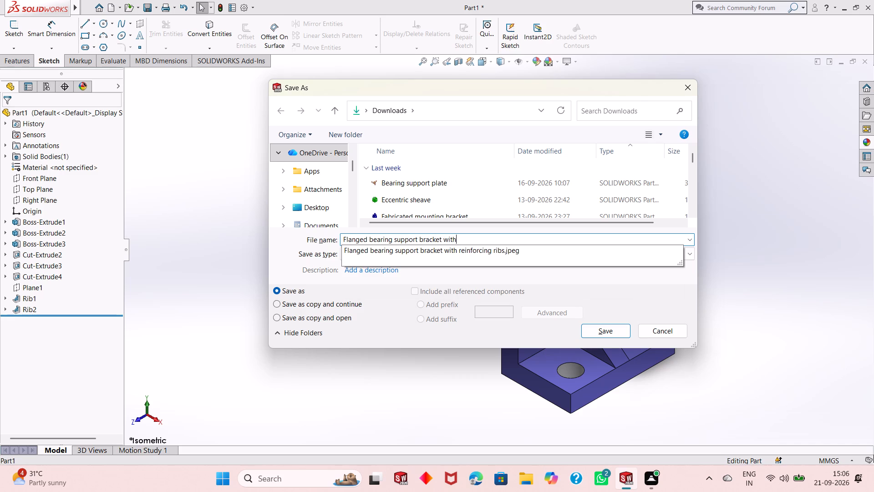
key("space")
type("reinforcingf")
key("space")
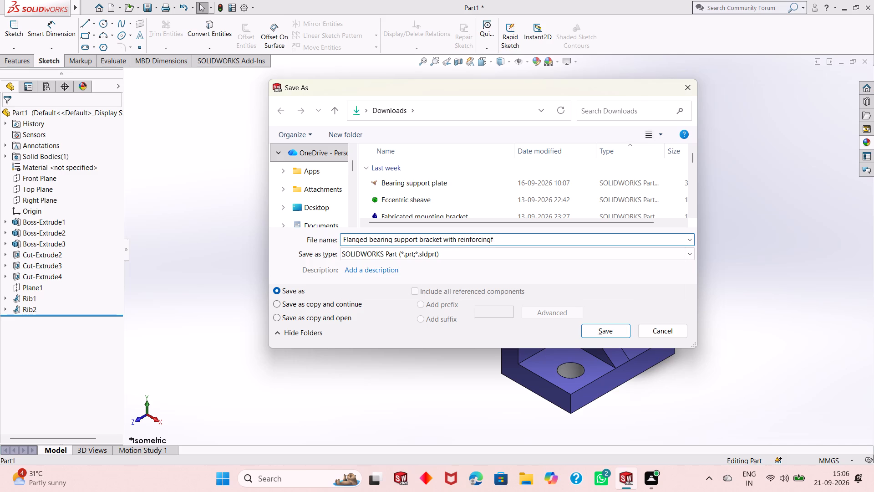
key("BackSpace")
key("BackSpace")
key("space")
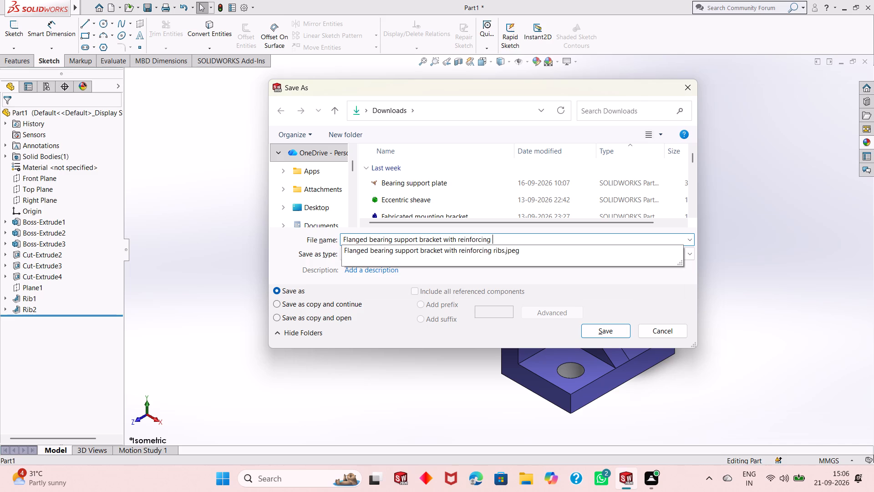
type("ribs")
left_click(609, 330)
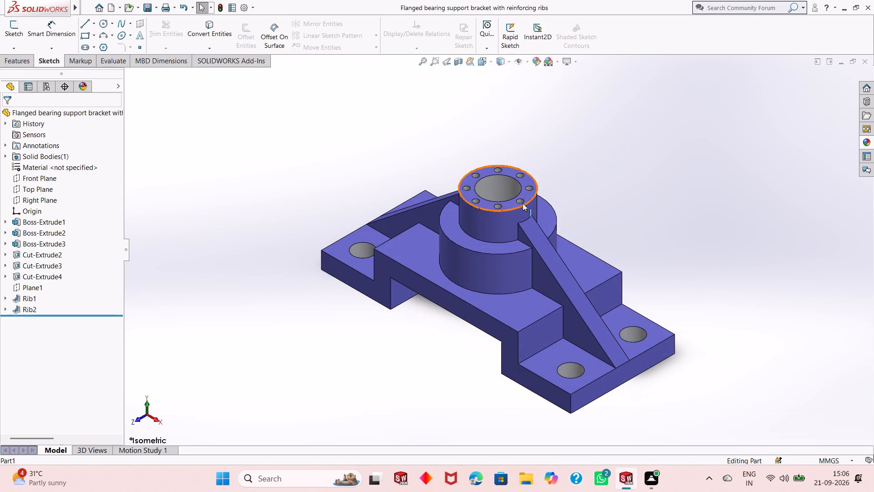
Save the isometric view of the part as an Adobe PDF in the Downloads folder, keeping the part's file name.
scroll(478, 203, "down", 2)
scroll(526, 260, "up", 2)
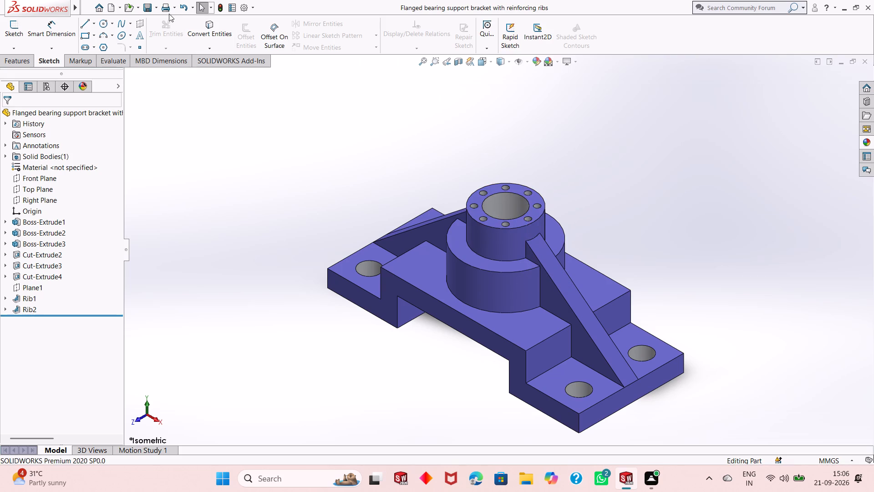
left_click(156, 8)
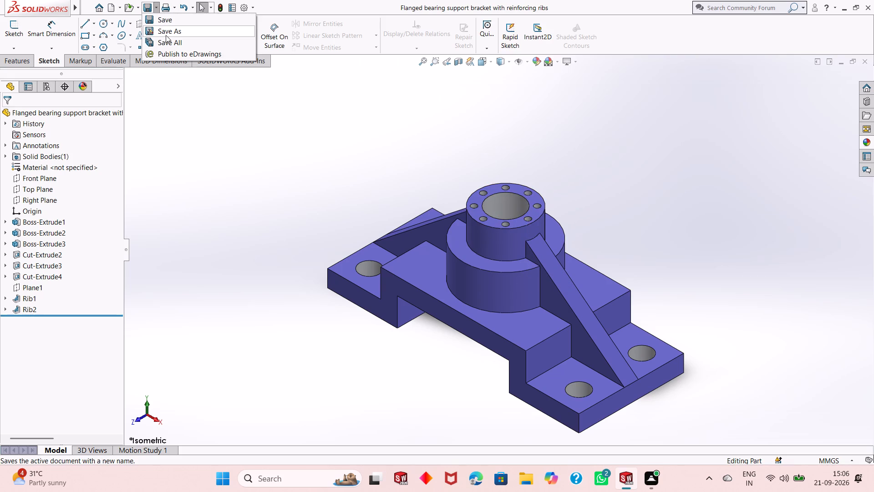
left_click(168, 31)
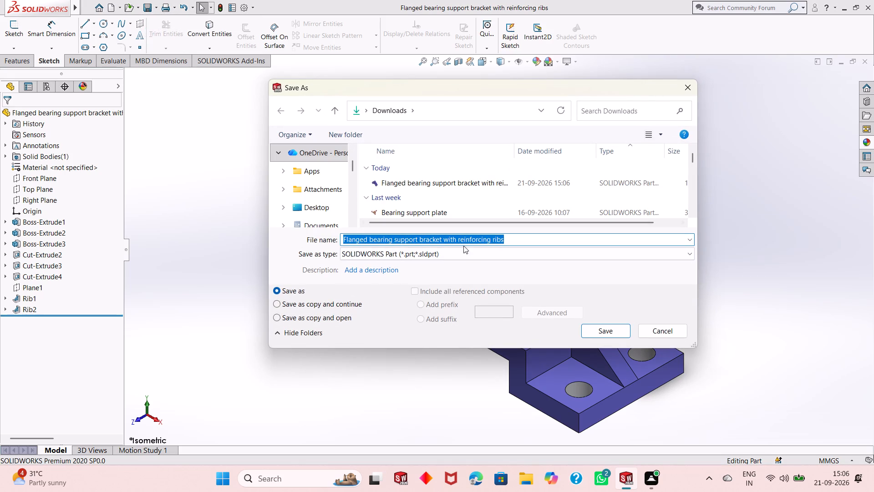
left_click(485, 254)
left_click(435, 68)
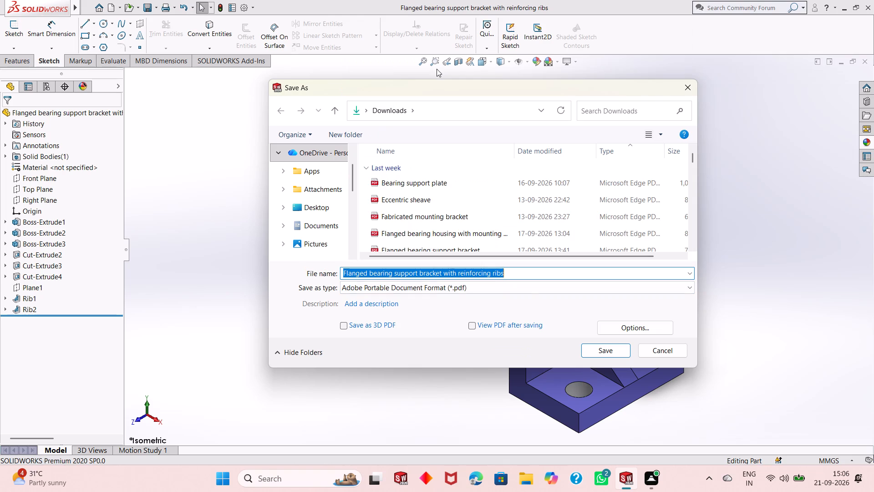
left_click(604, 349)
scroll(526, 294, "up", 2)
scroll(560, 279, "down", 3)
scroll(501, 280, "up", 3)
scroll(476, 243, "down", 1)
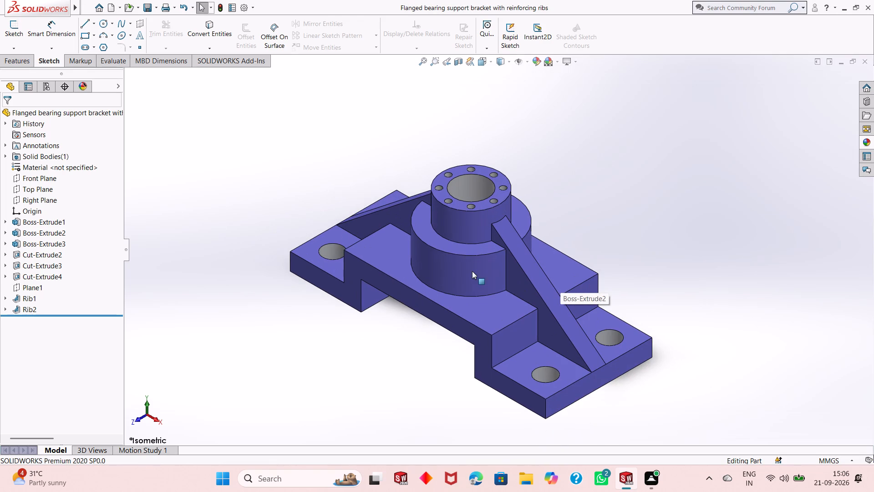